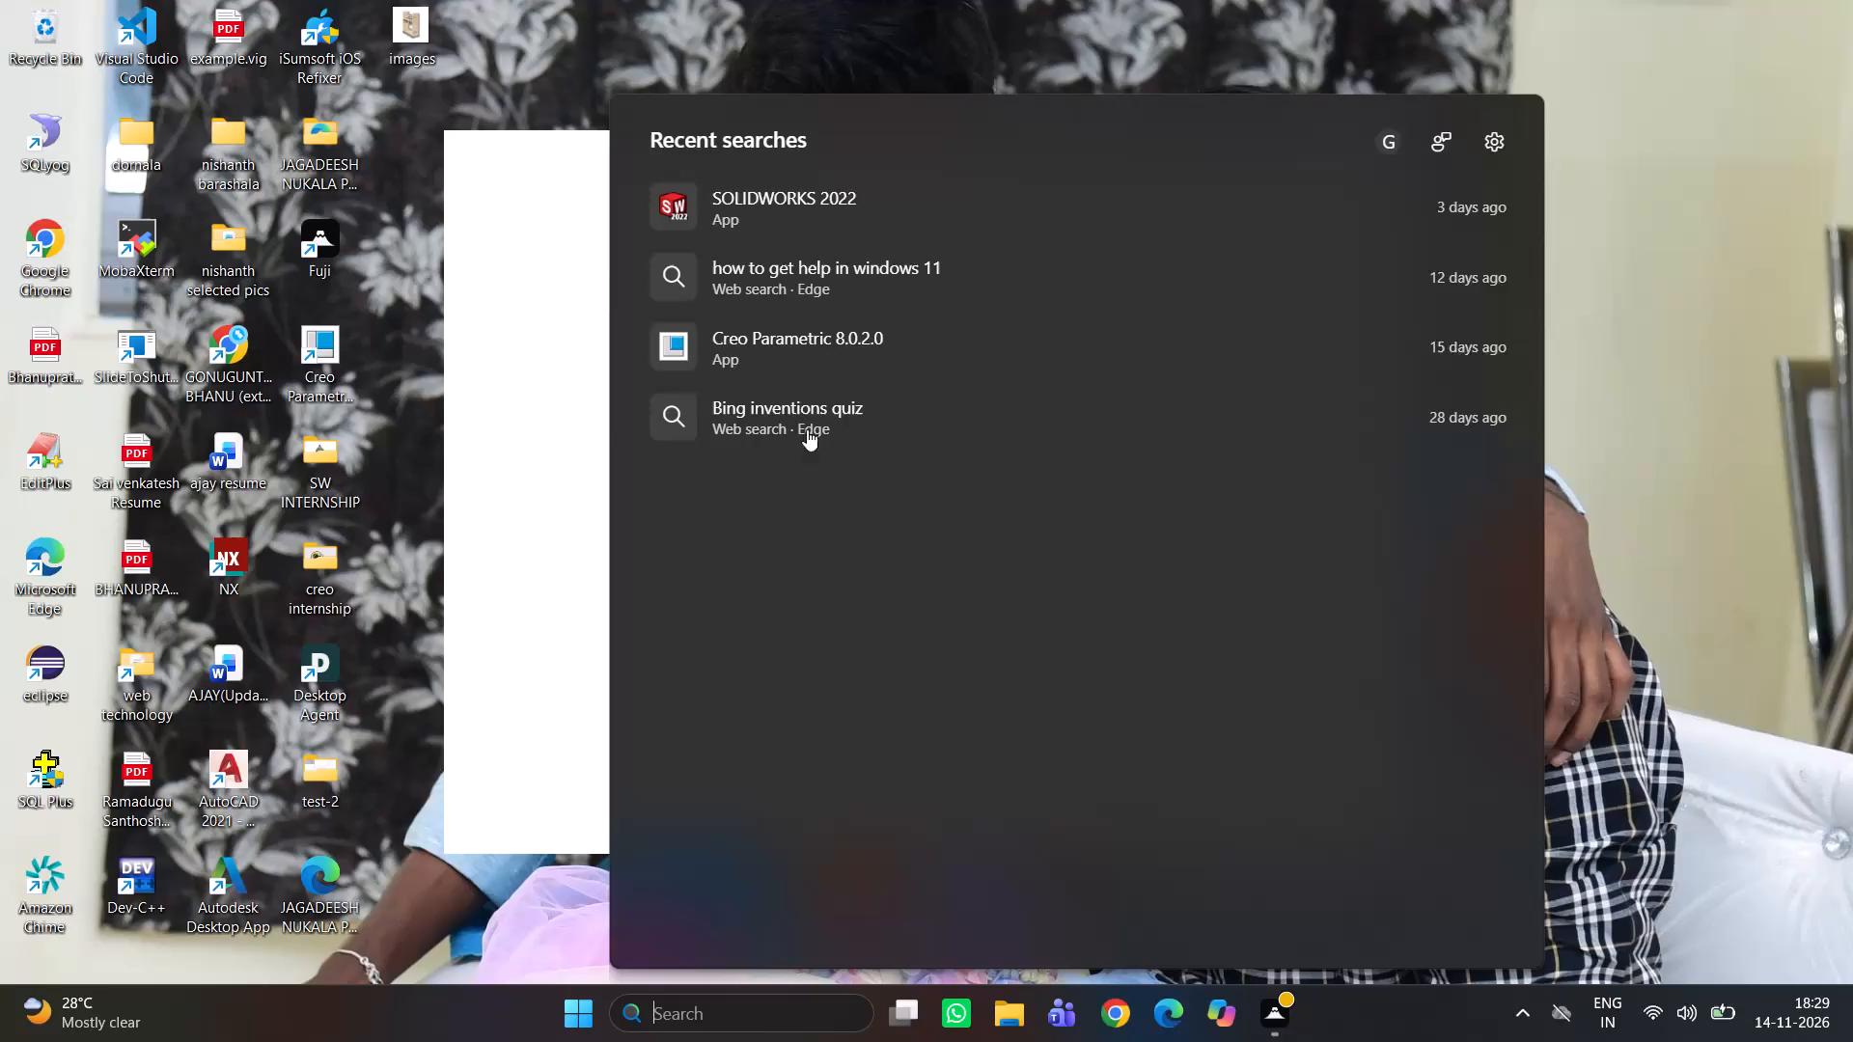
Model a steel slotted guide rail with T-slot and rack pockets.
Launch SOLIDWORKS 2022 from the recent searches and dismiss the search window.
double_click(764, 201)
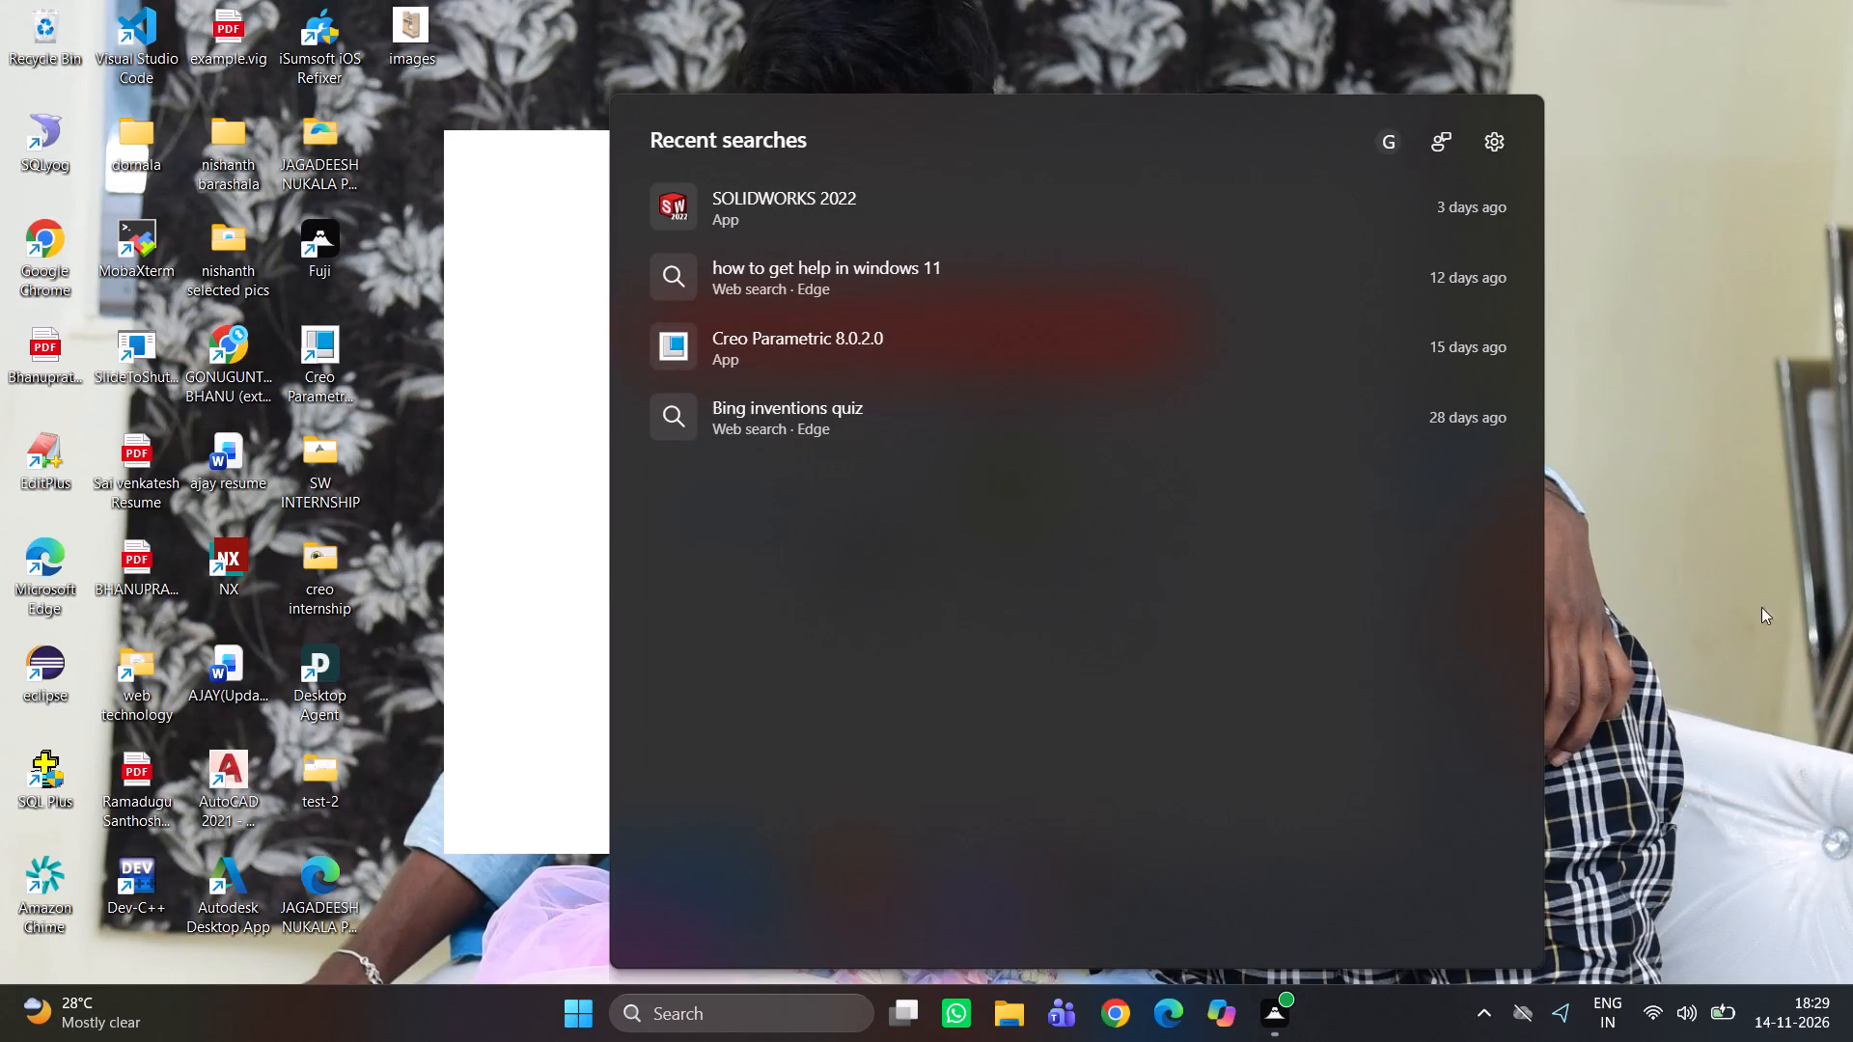
click(1786, 558)
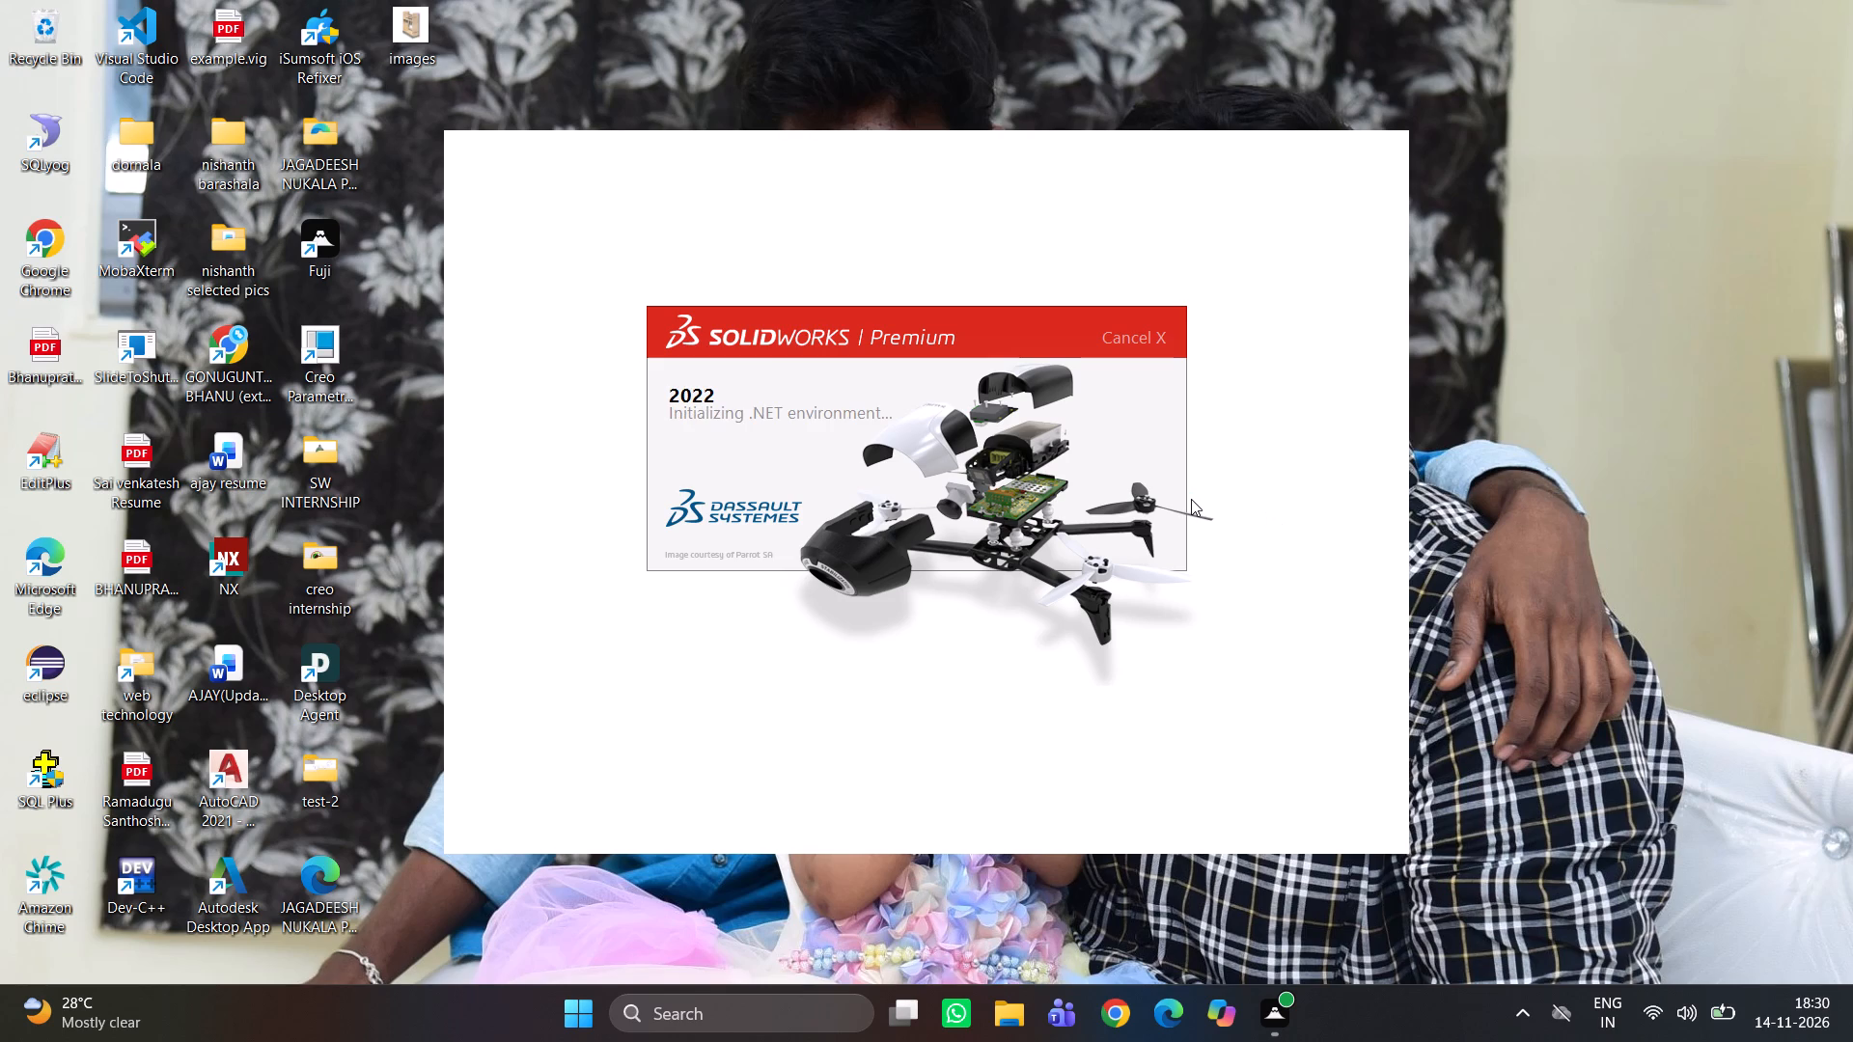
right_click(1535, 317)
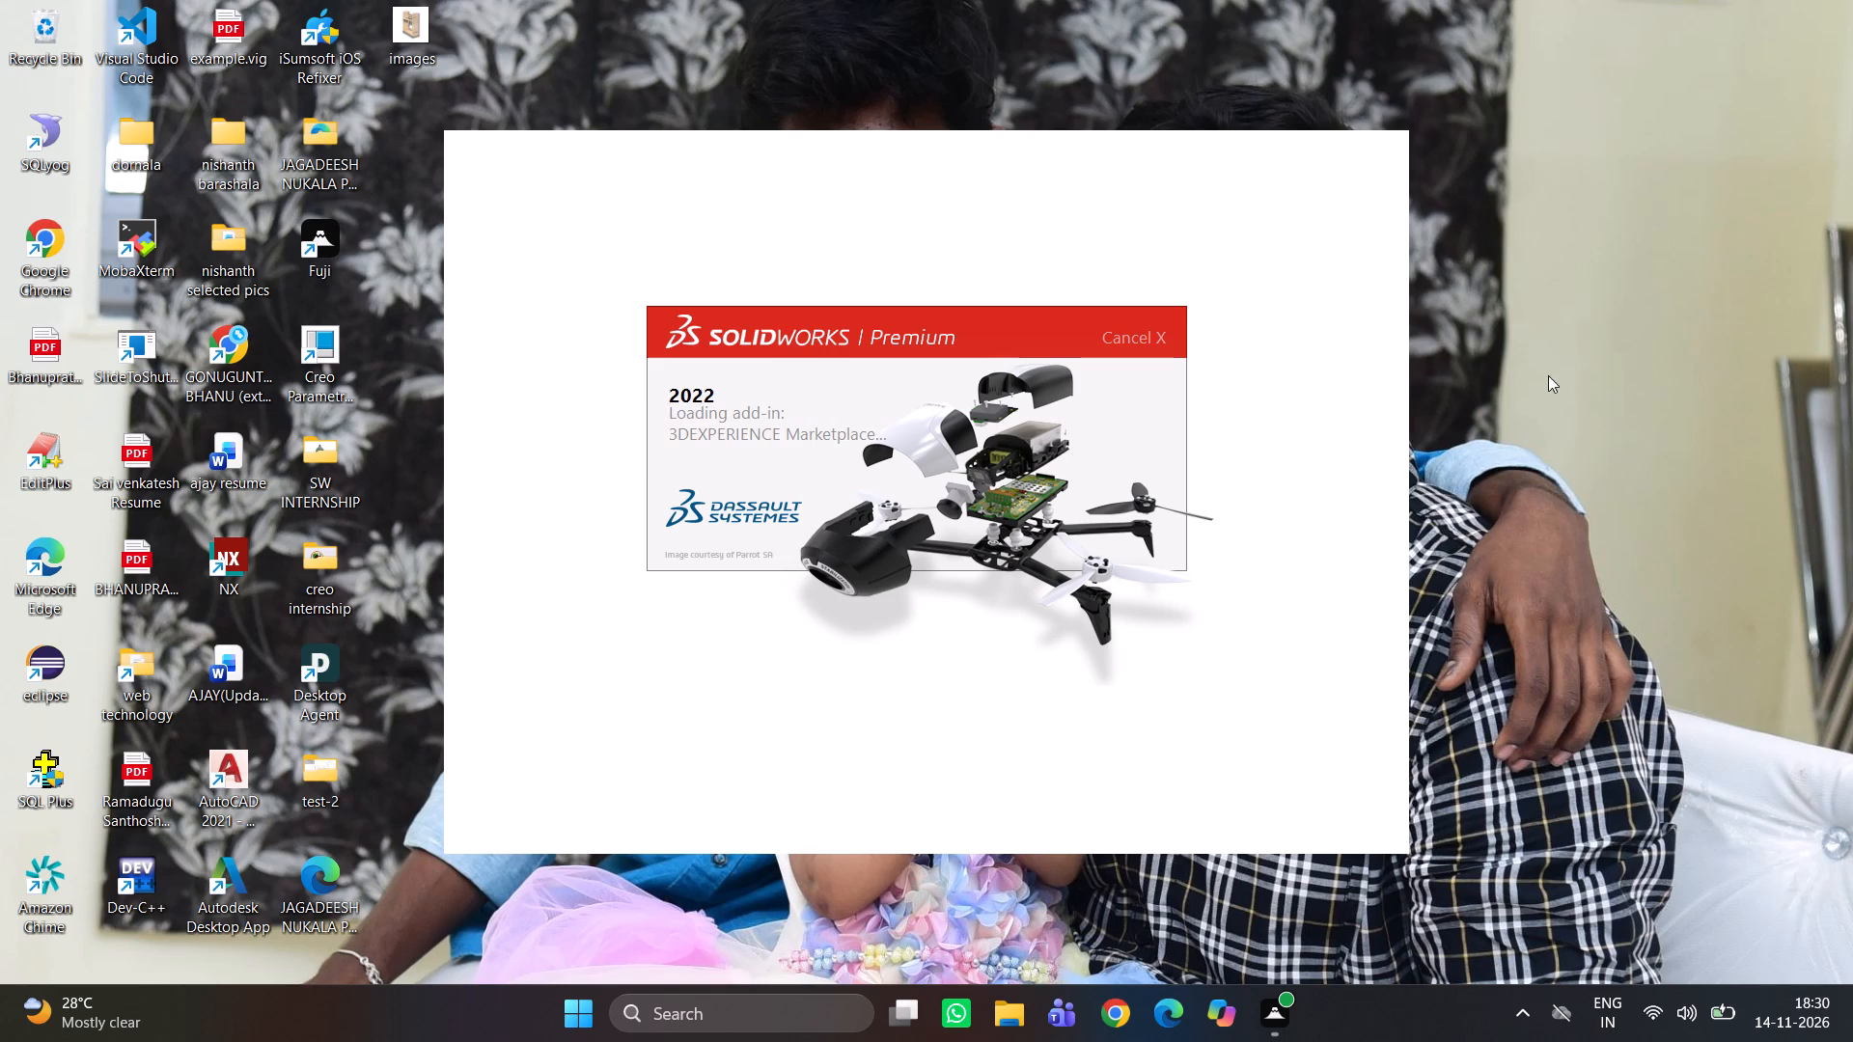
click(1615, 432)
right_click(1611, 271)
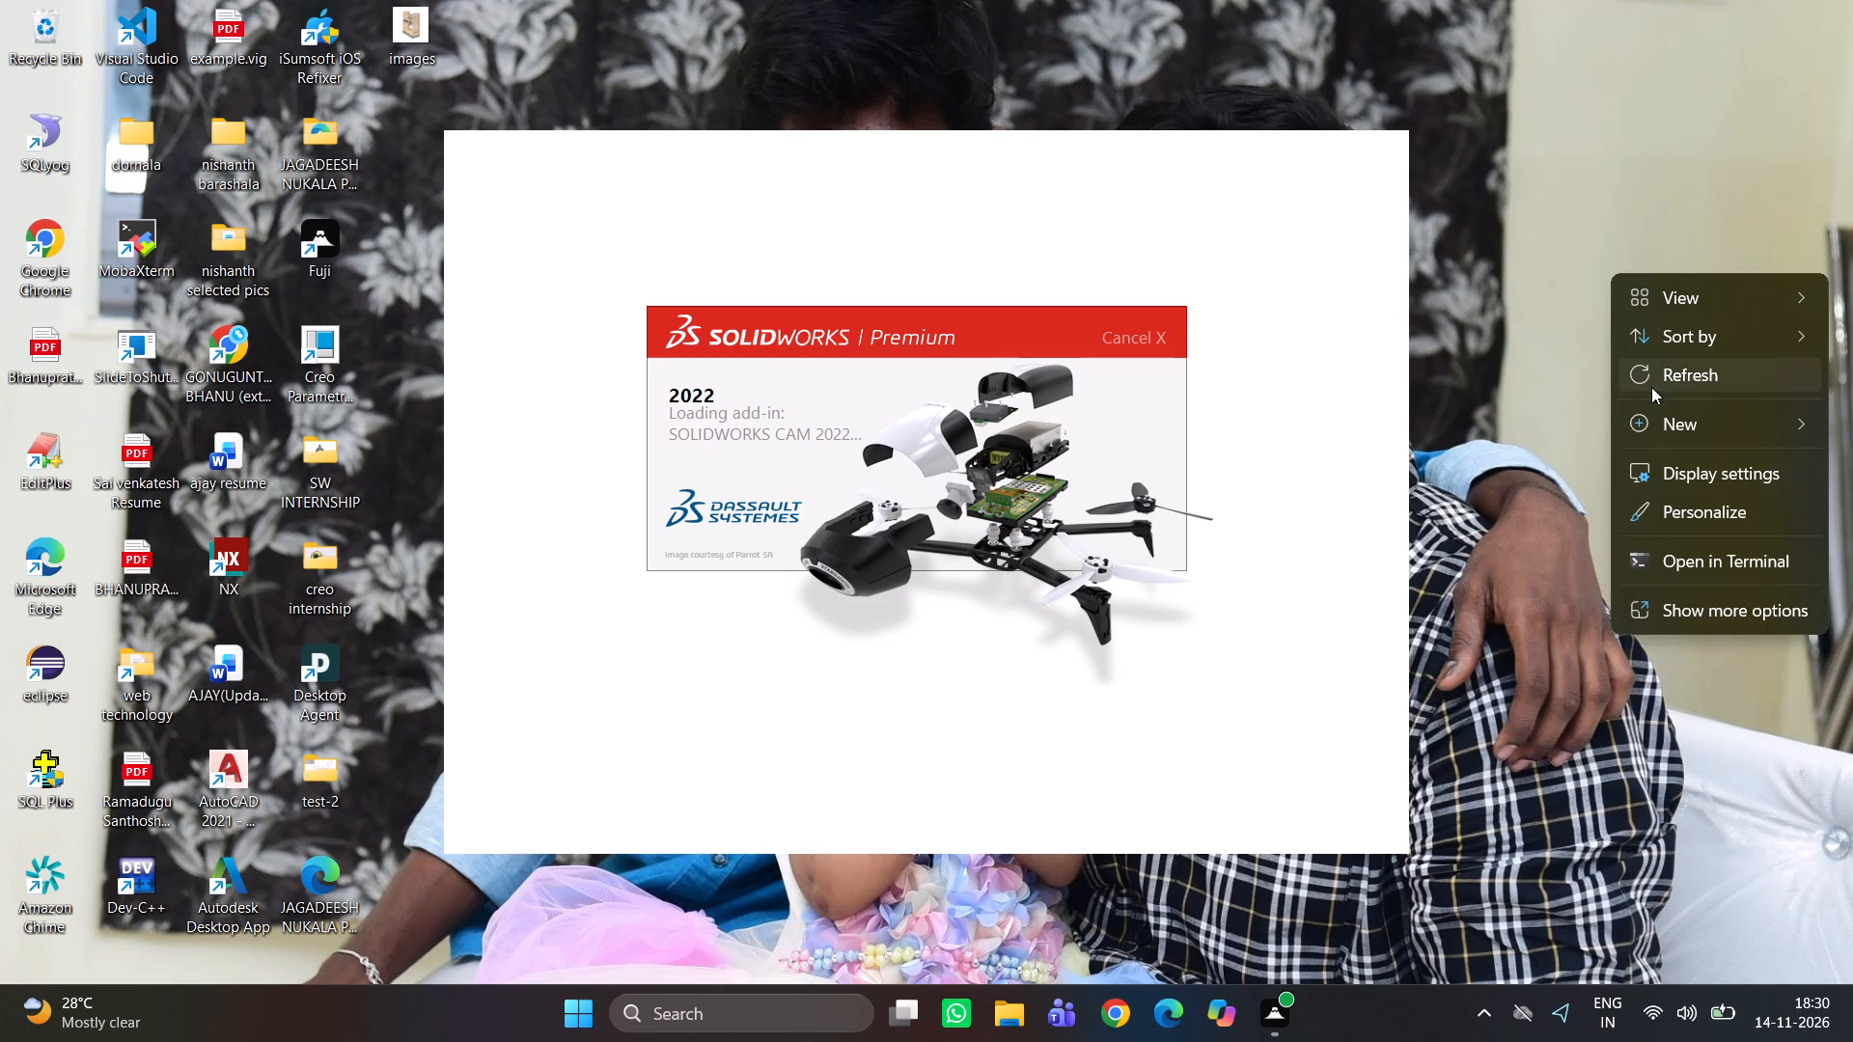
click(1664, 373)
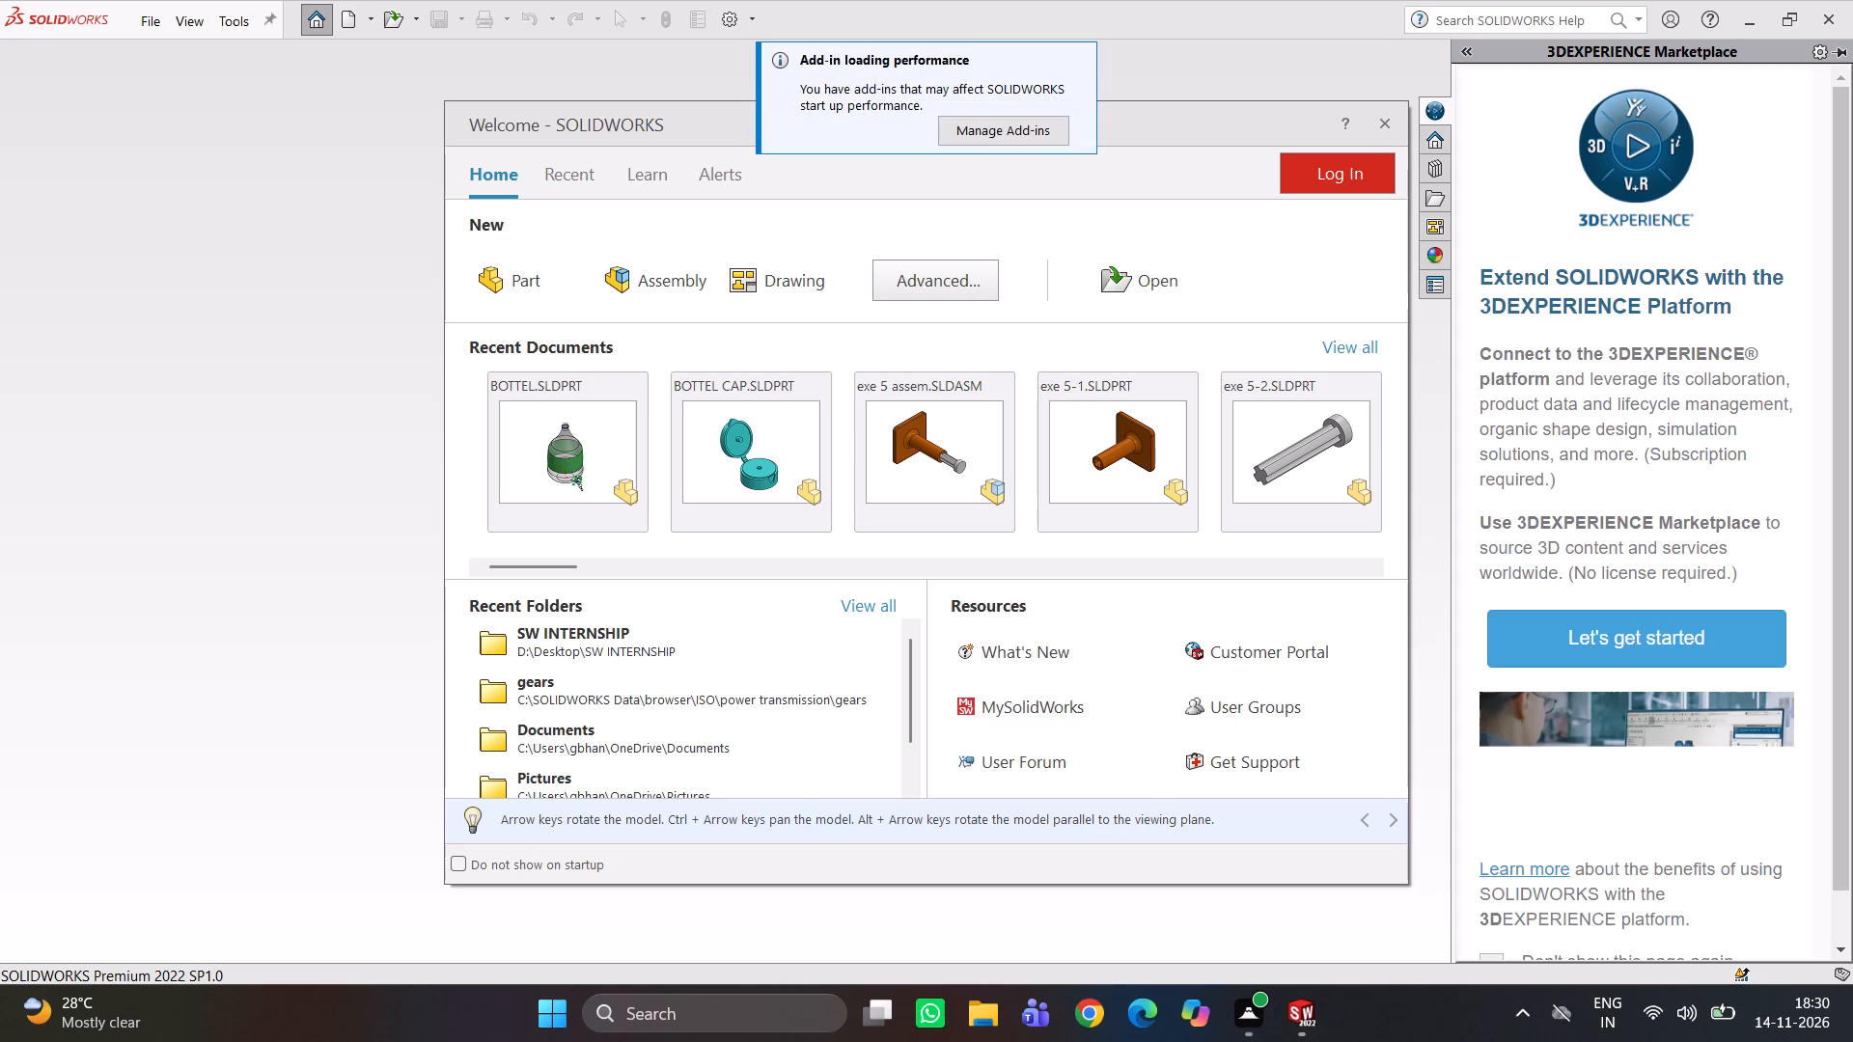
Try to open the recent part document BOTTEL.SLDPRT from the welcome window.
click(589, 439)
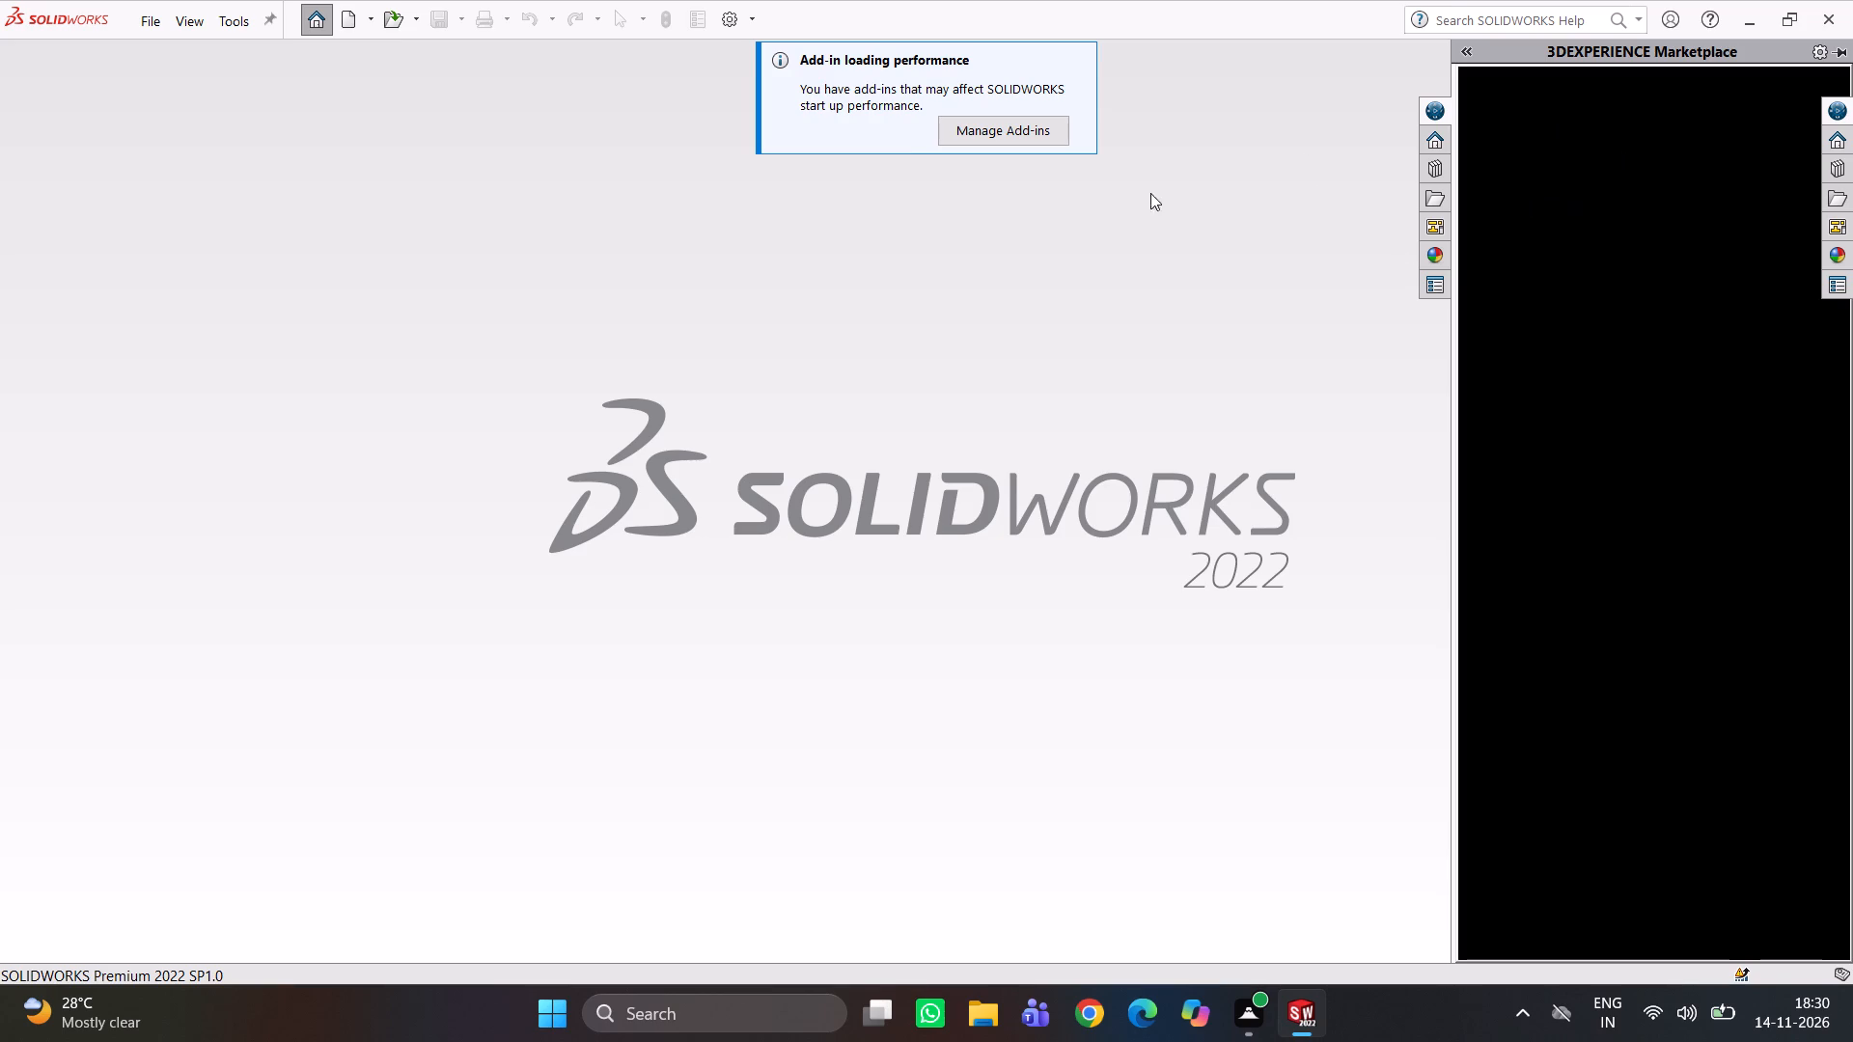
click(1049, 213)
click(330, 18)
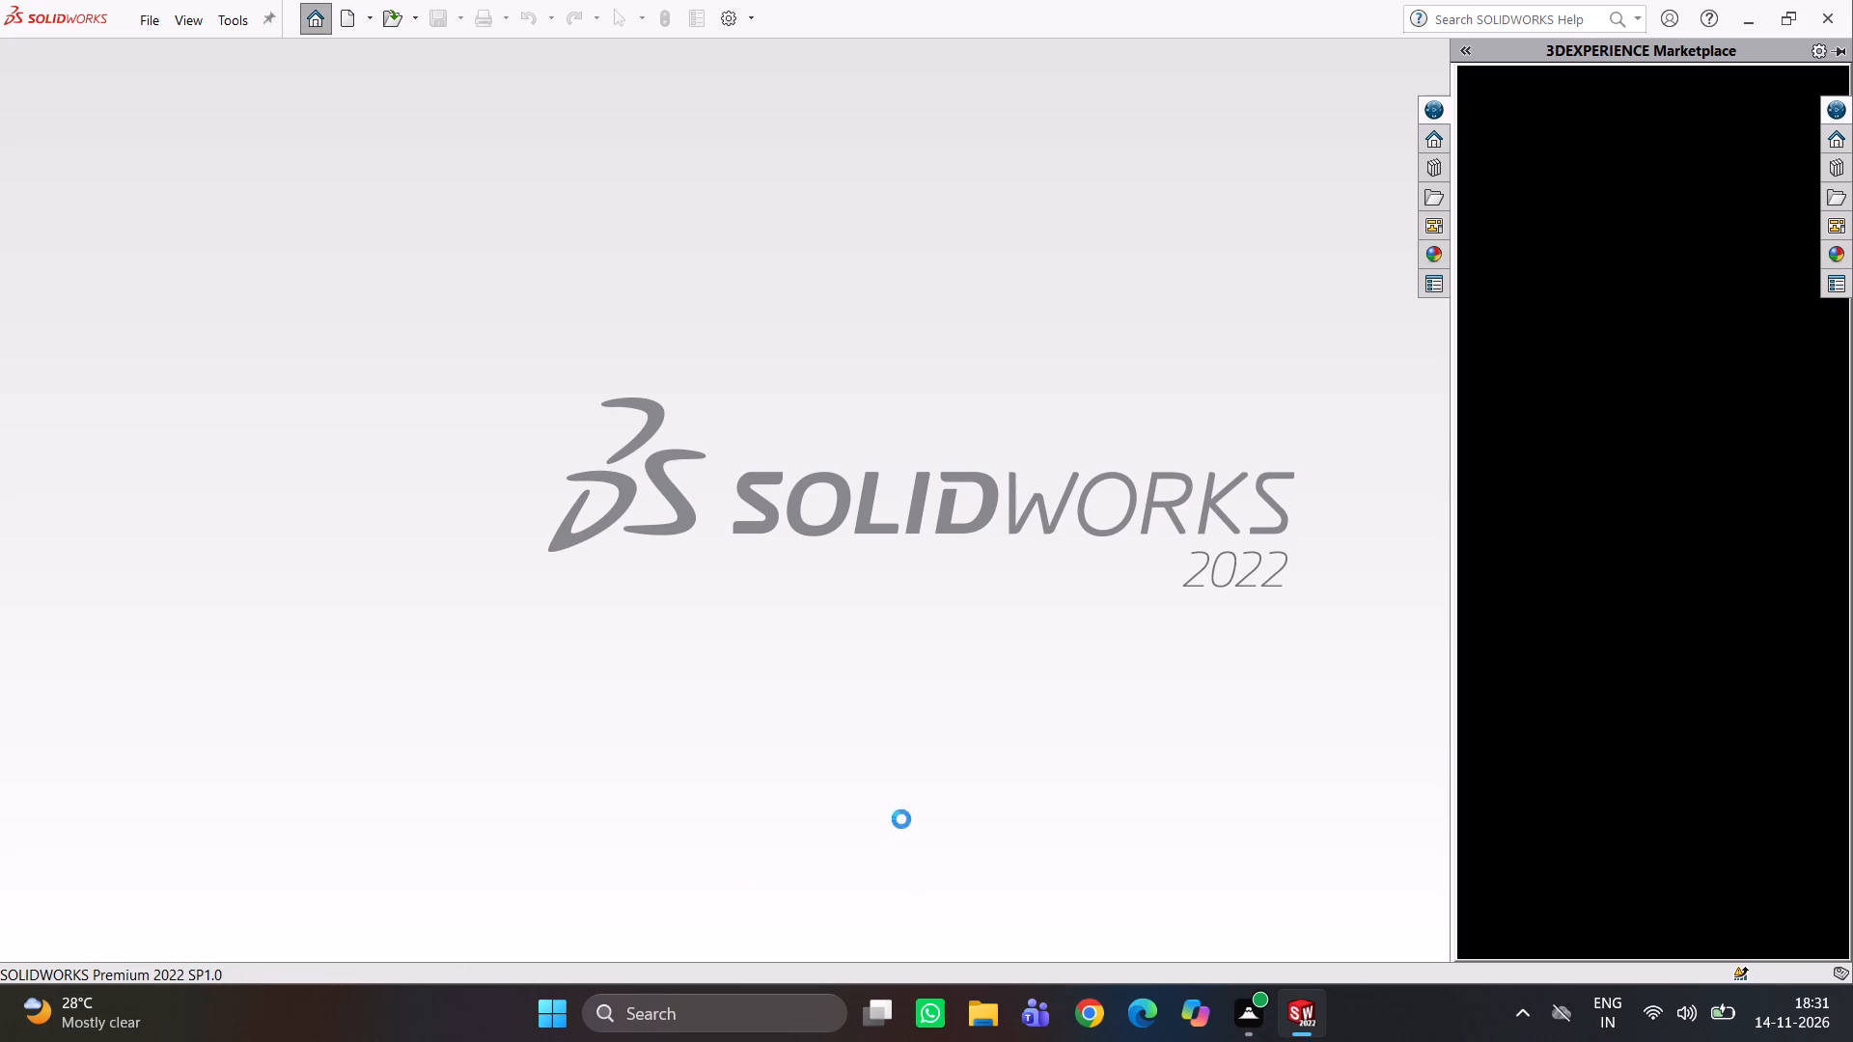
Choose to close SOLIDWORKS instead of waiting for the busy document-opening command to finish.
click(888, 778)
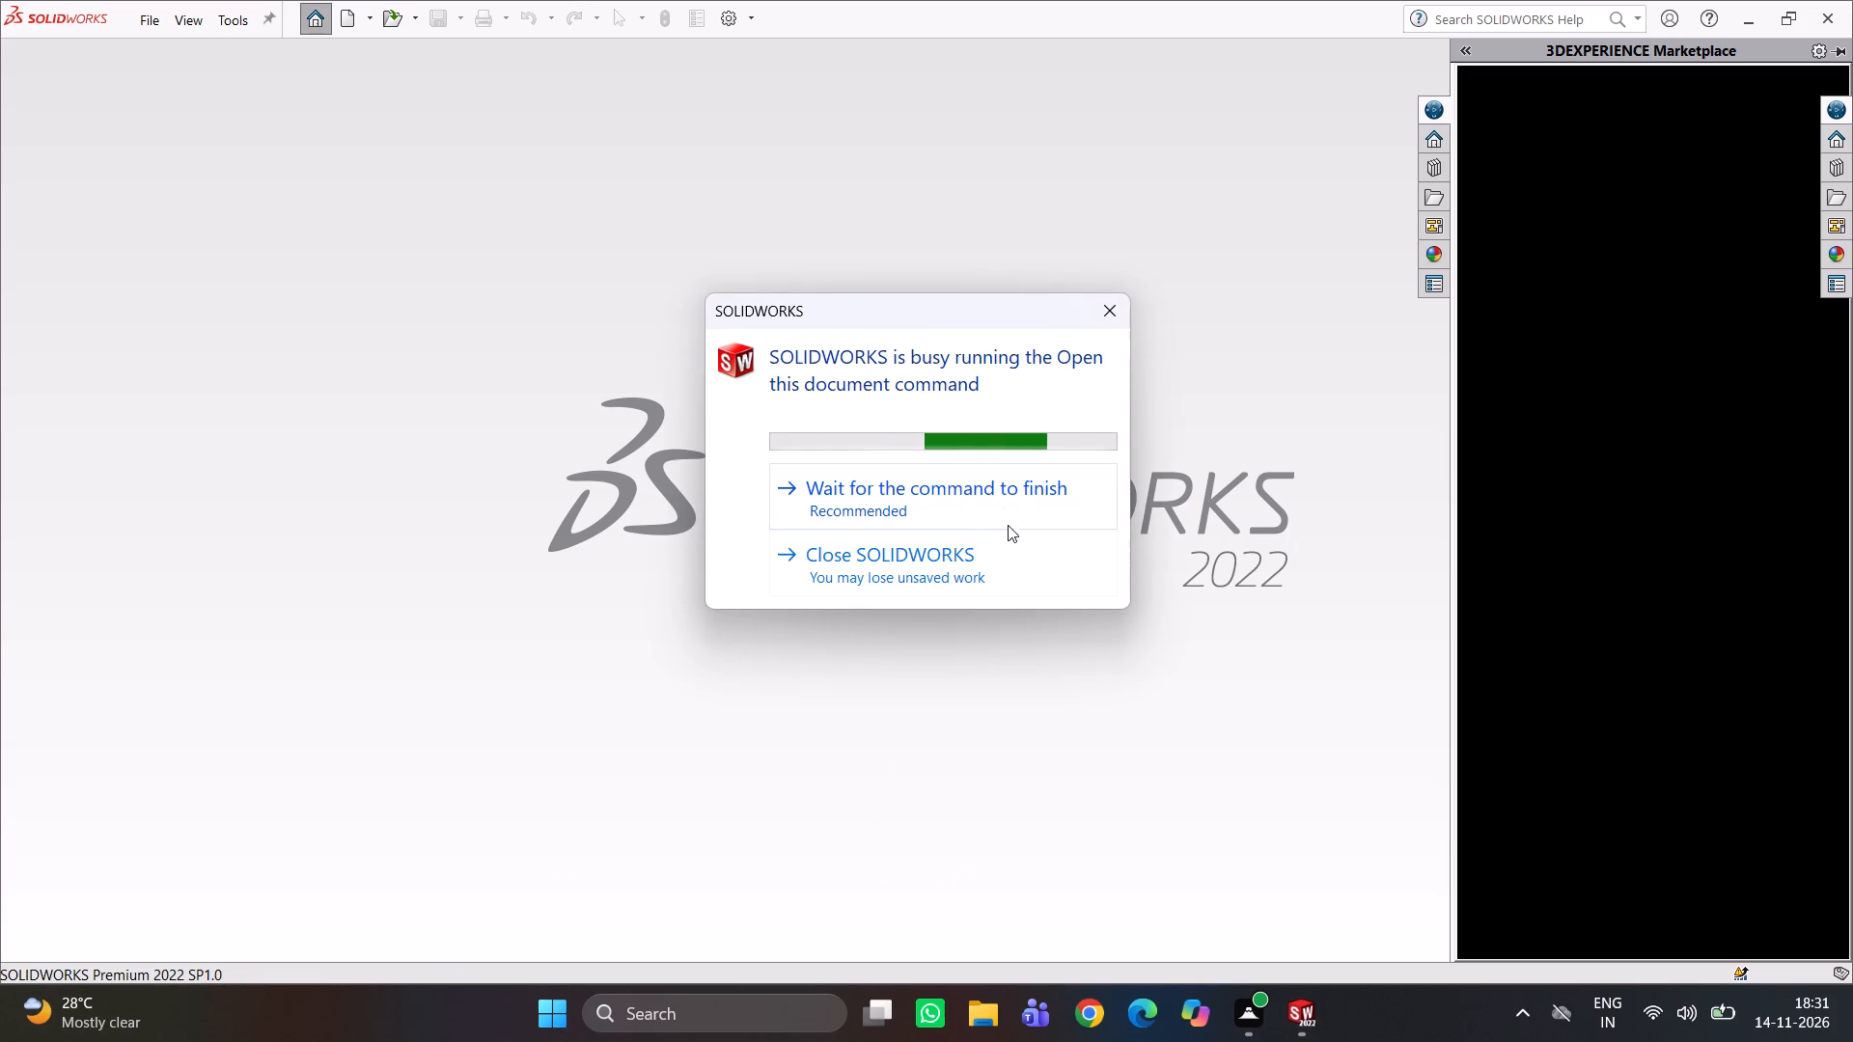
click(969, 558)
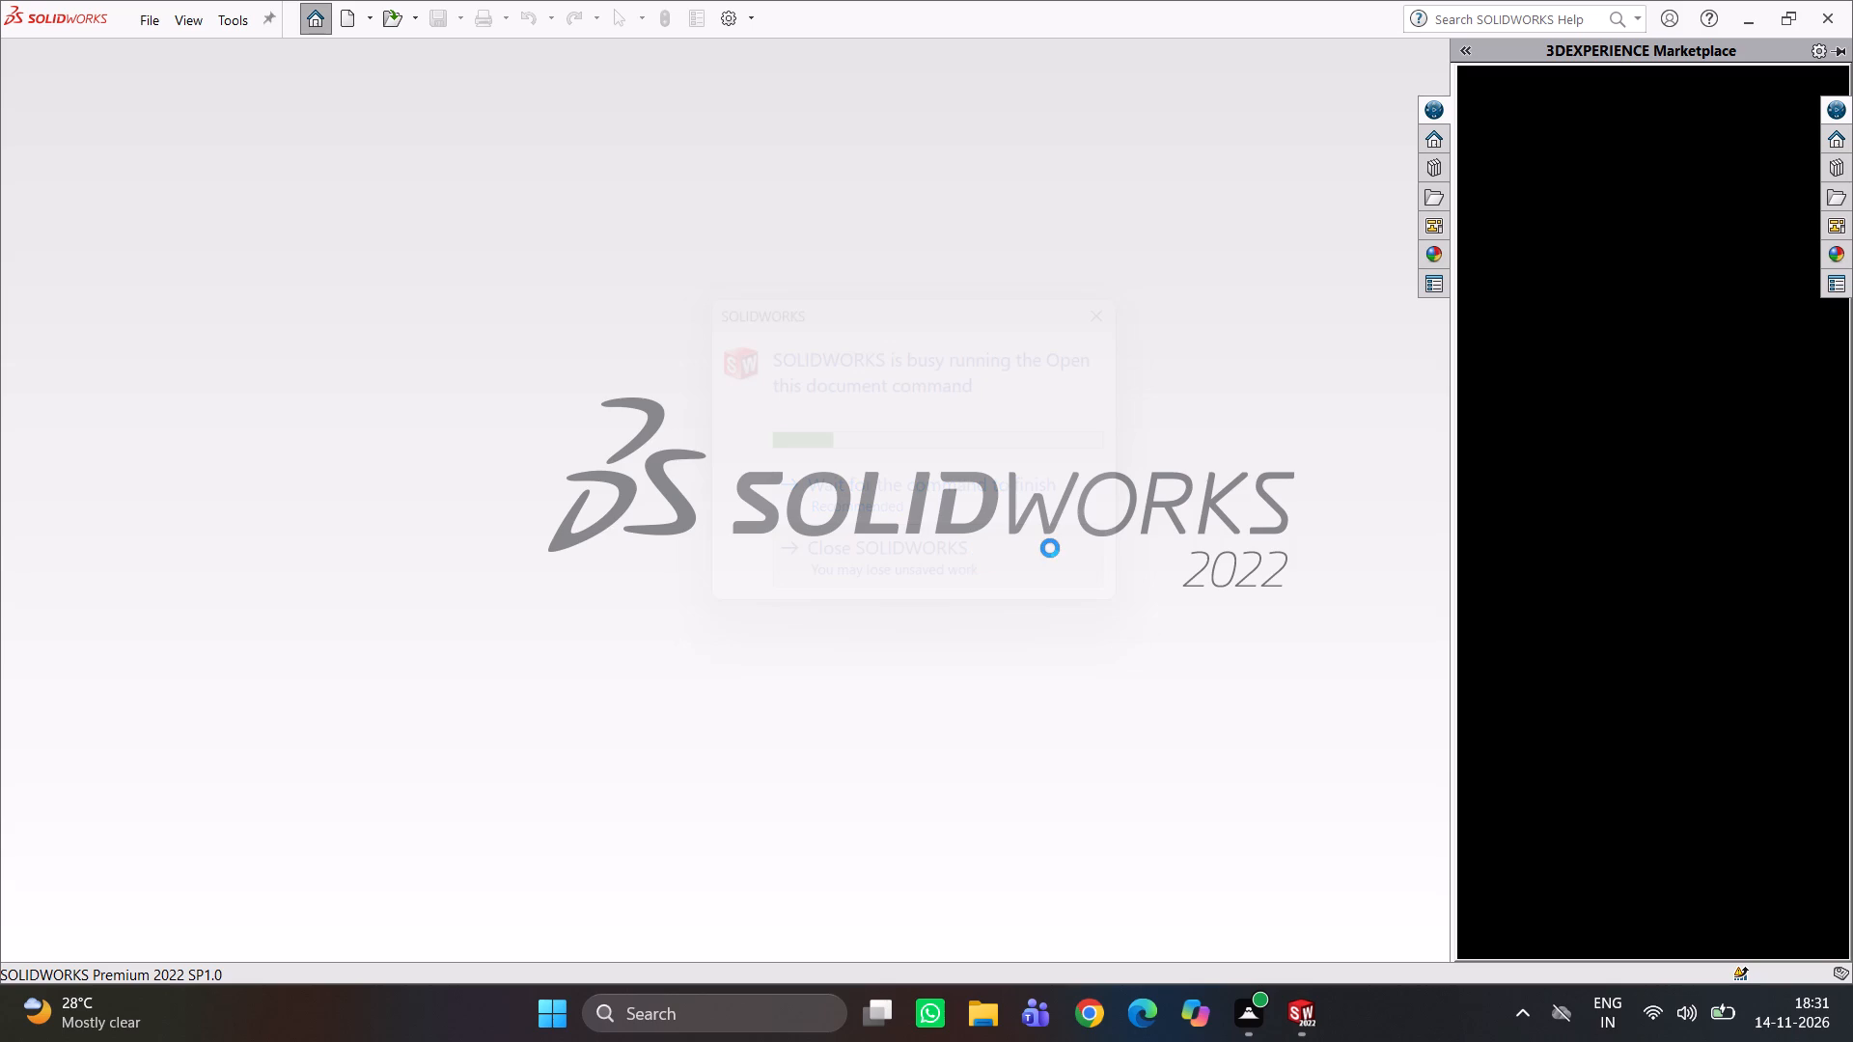
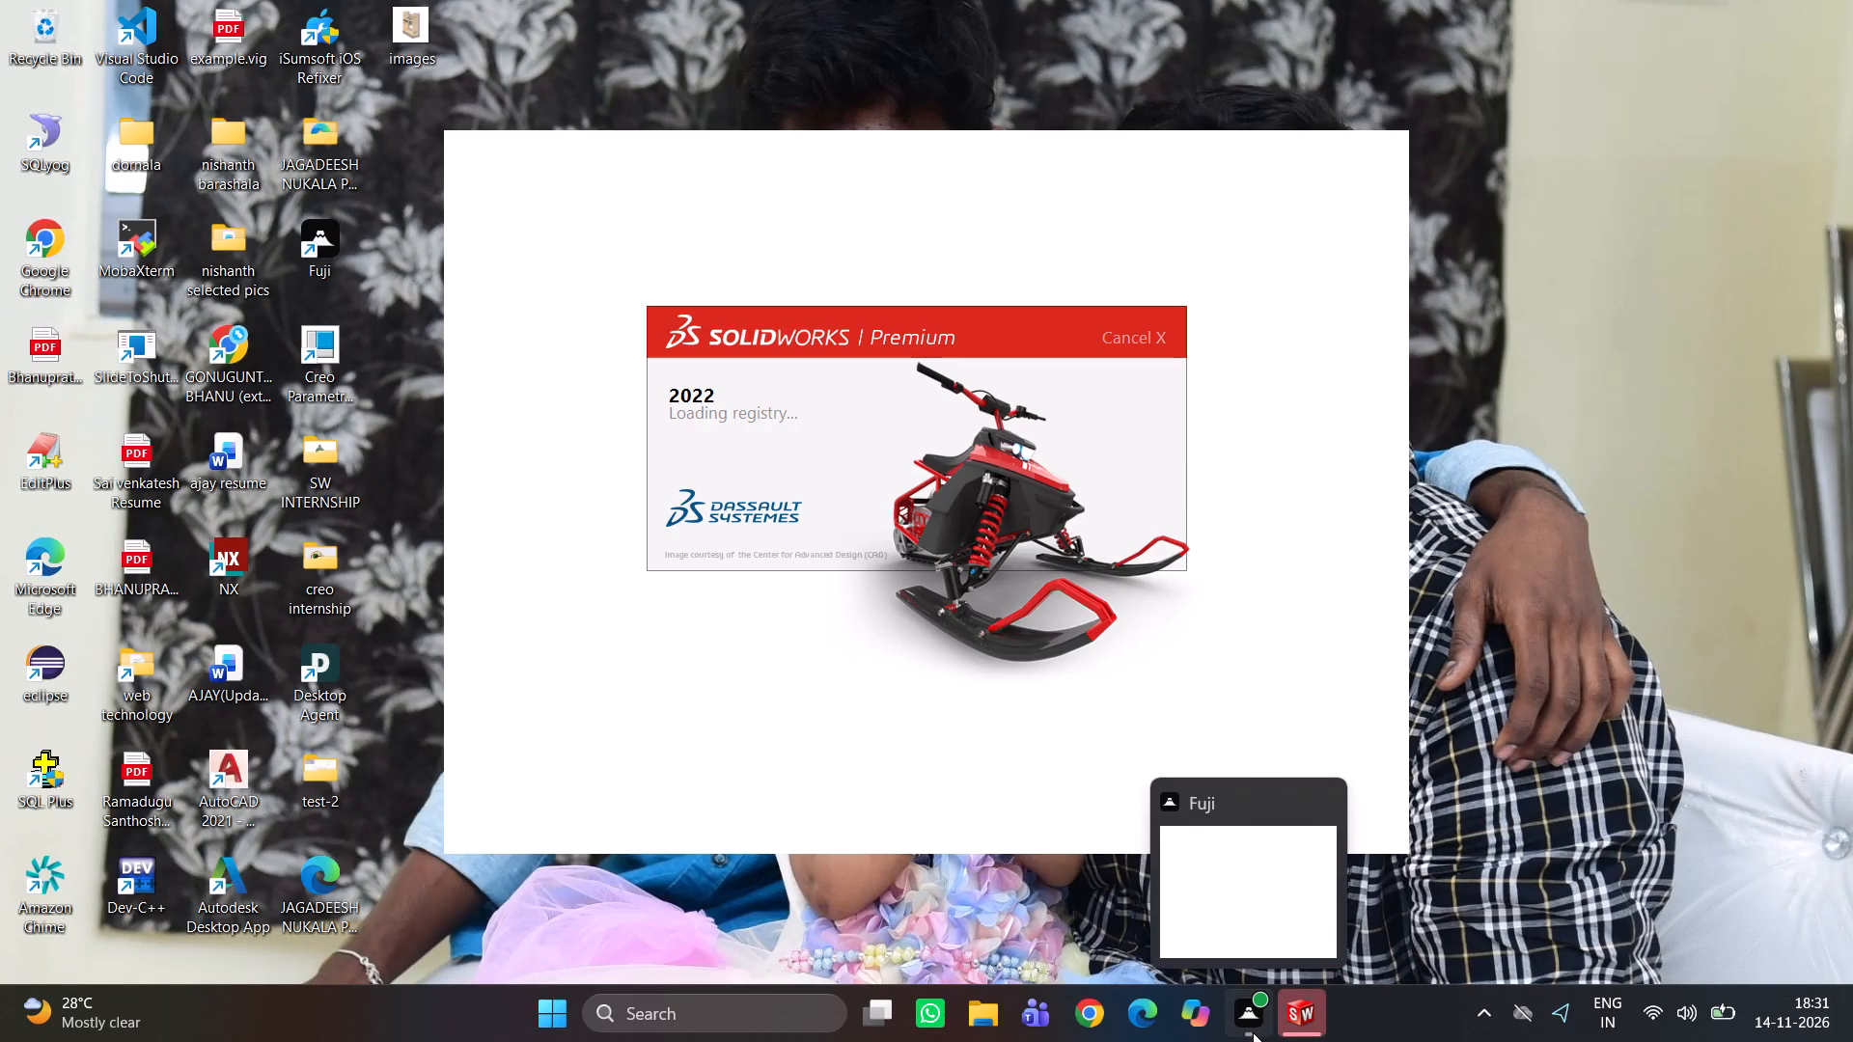
Restart SOLIDWORKS from the error report and dismiss the data-sending error message.
click(1311, 1004)
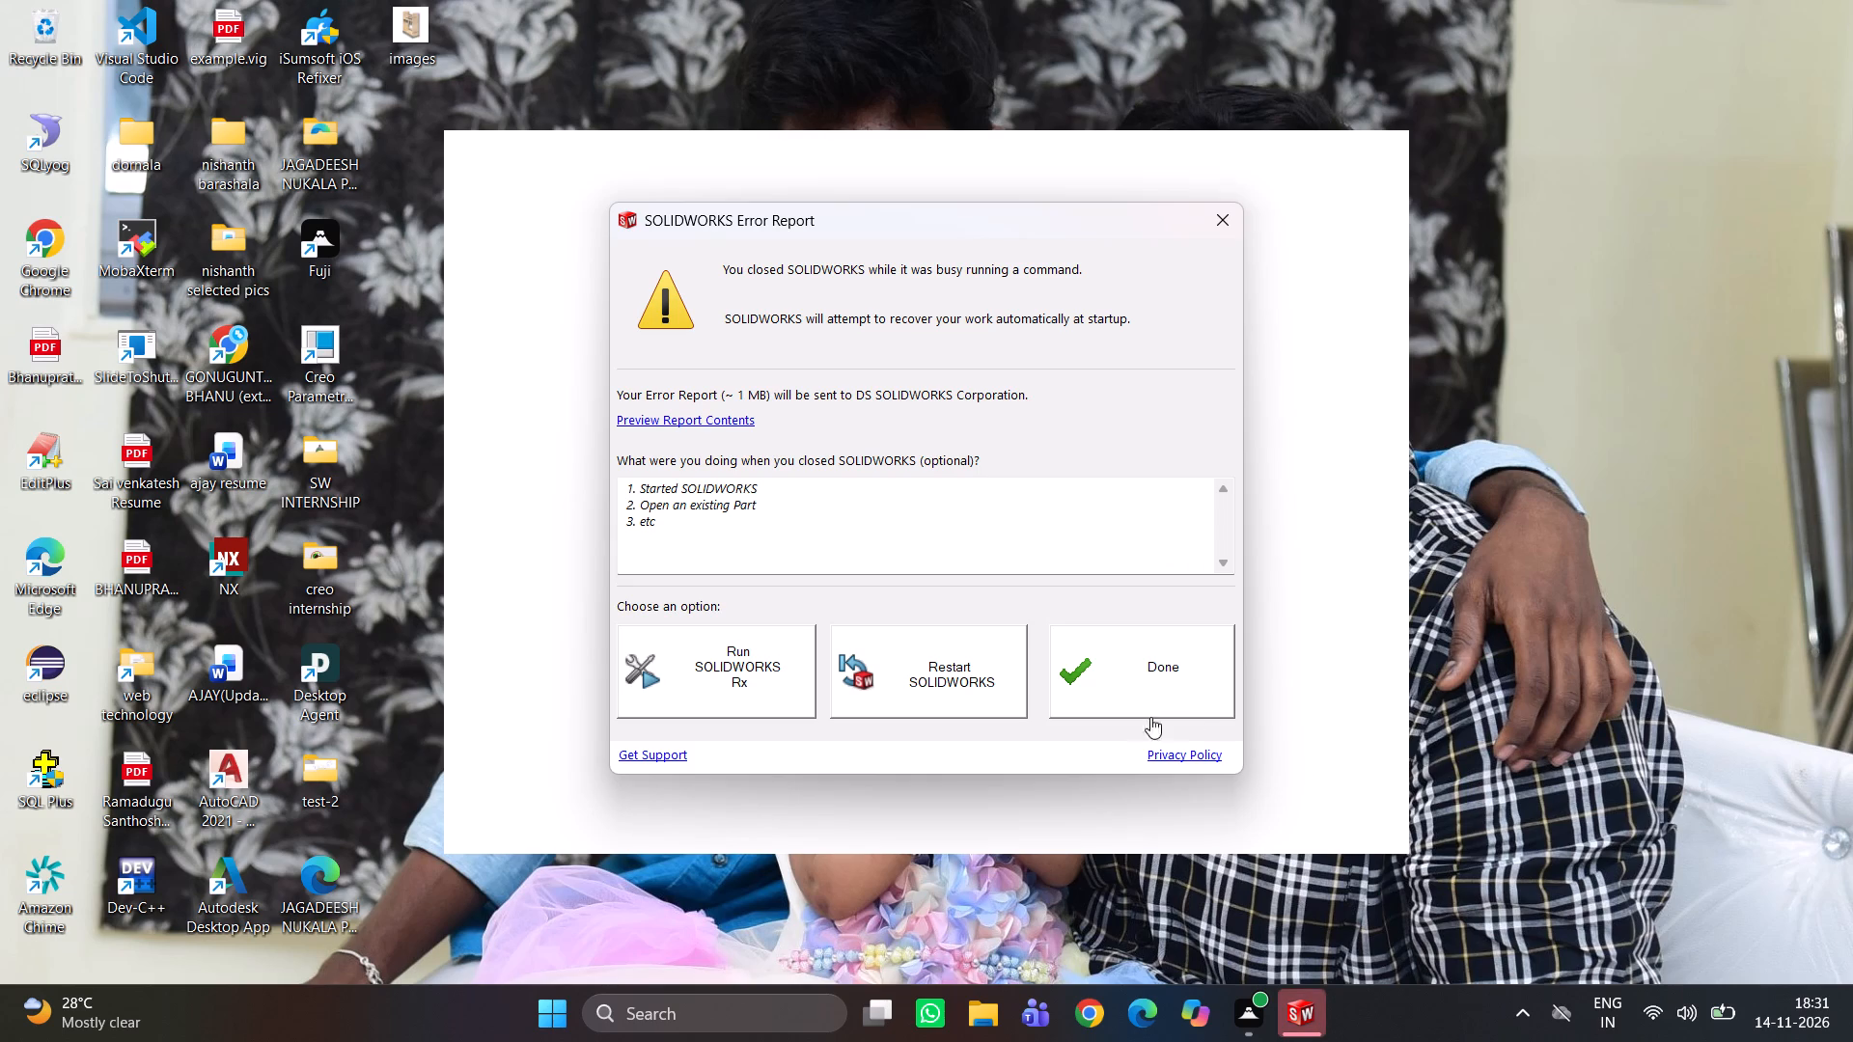
click(979, 657)
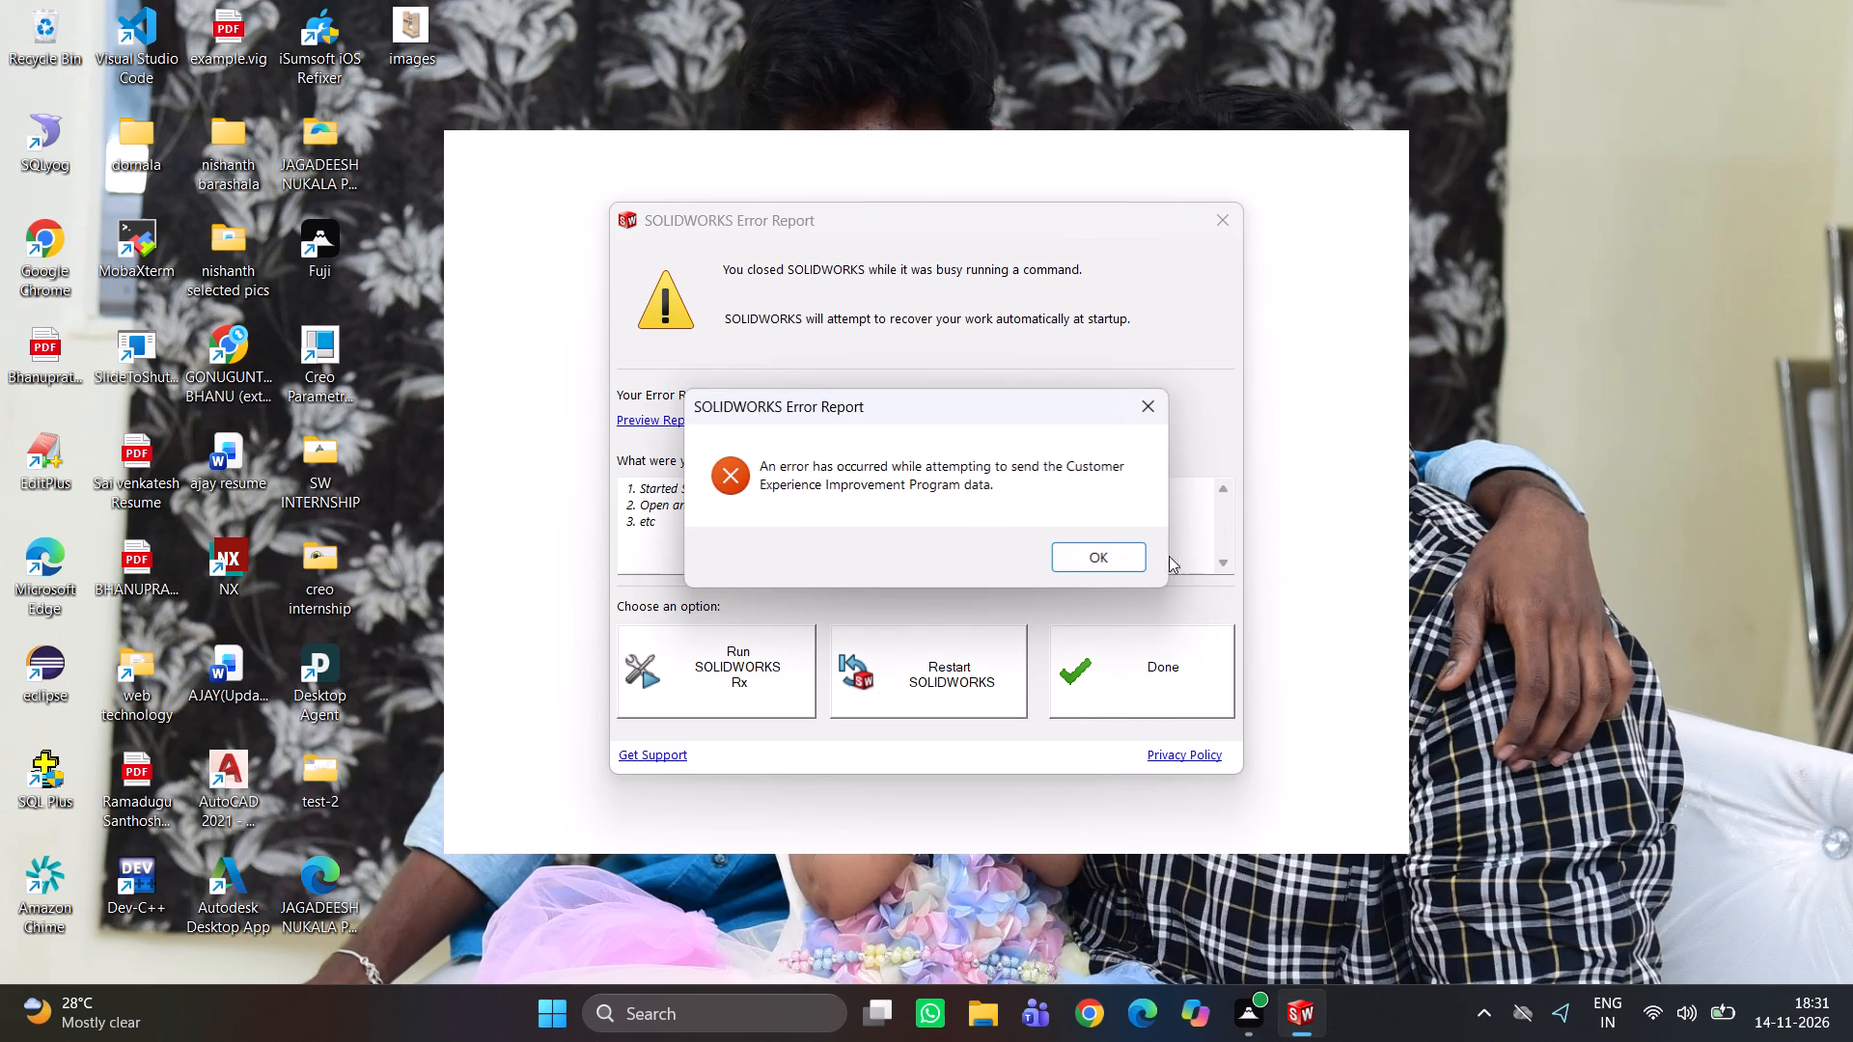
click(1121, 548)
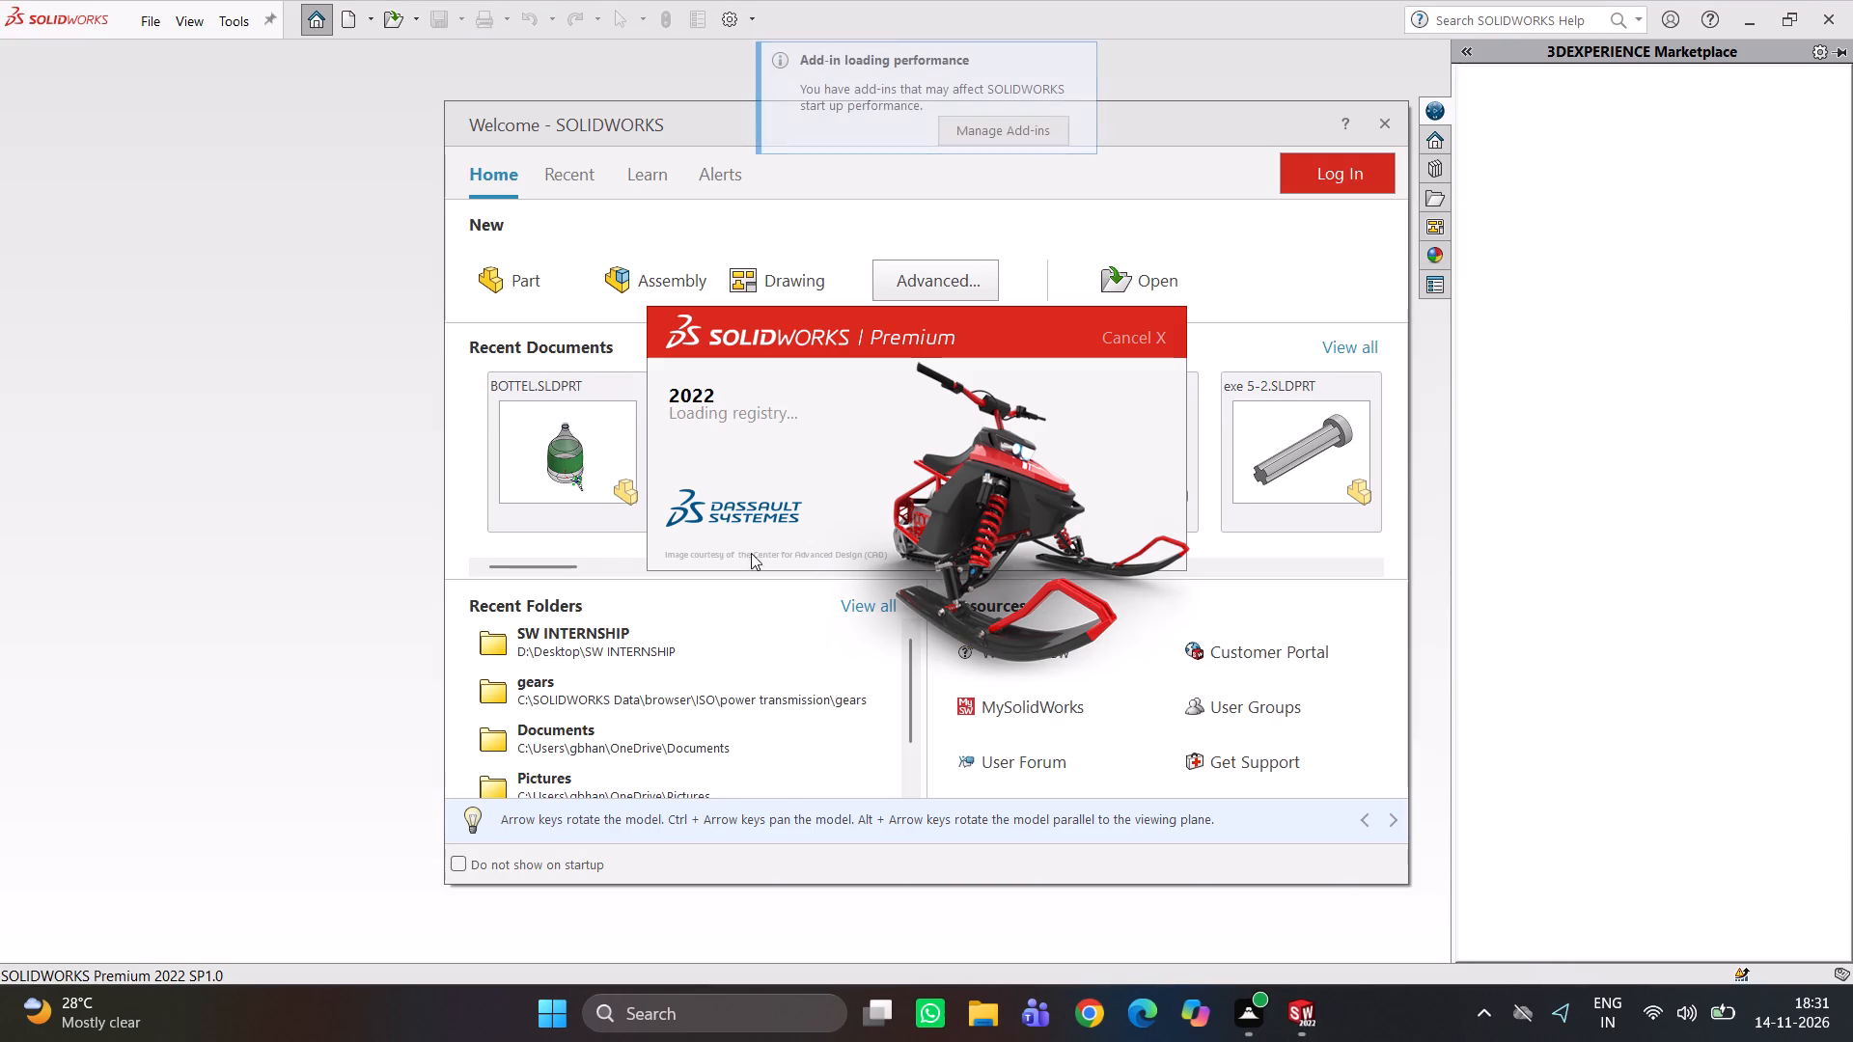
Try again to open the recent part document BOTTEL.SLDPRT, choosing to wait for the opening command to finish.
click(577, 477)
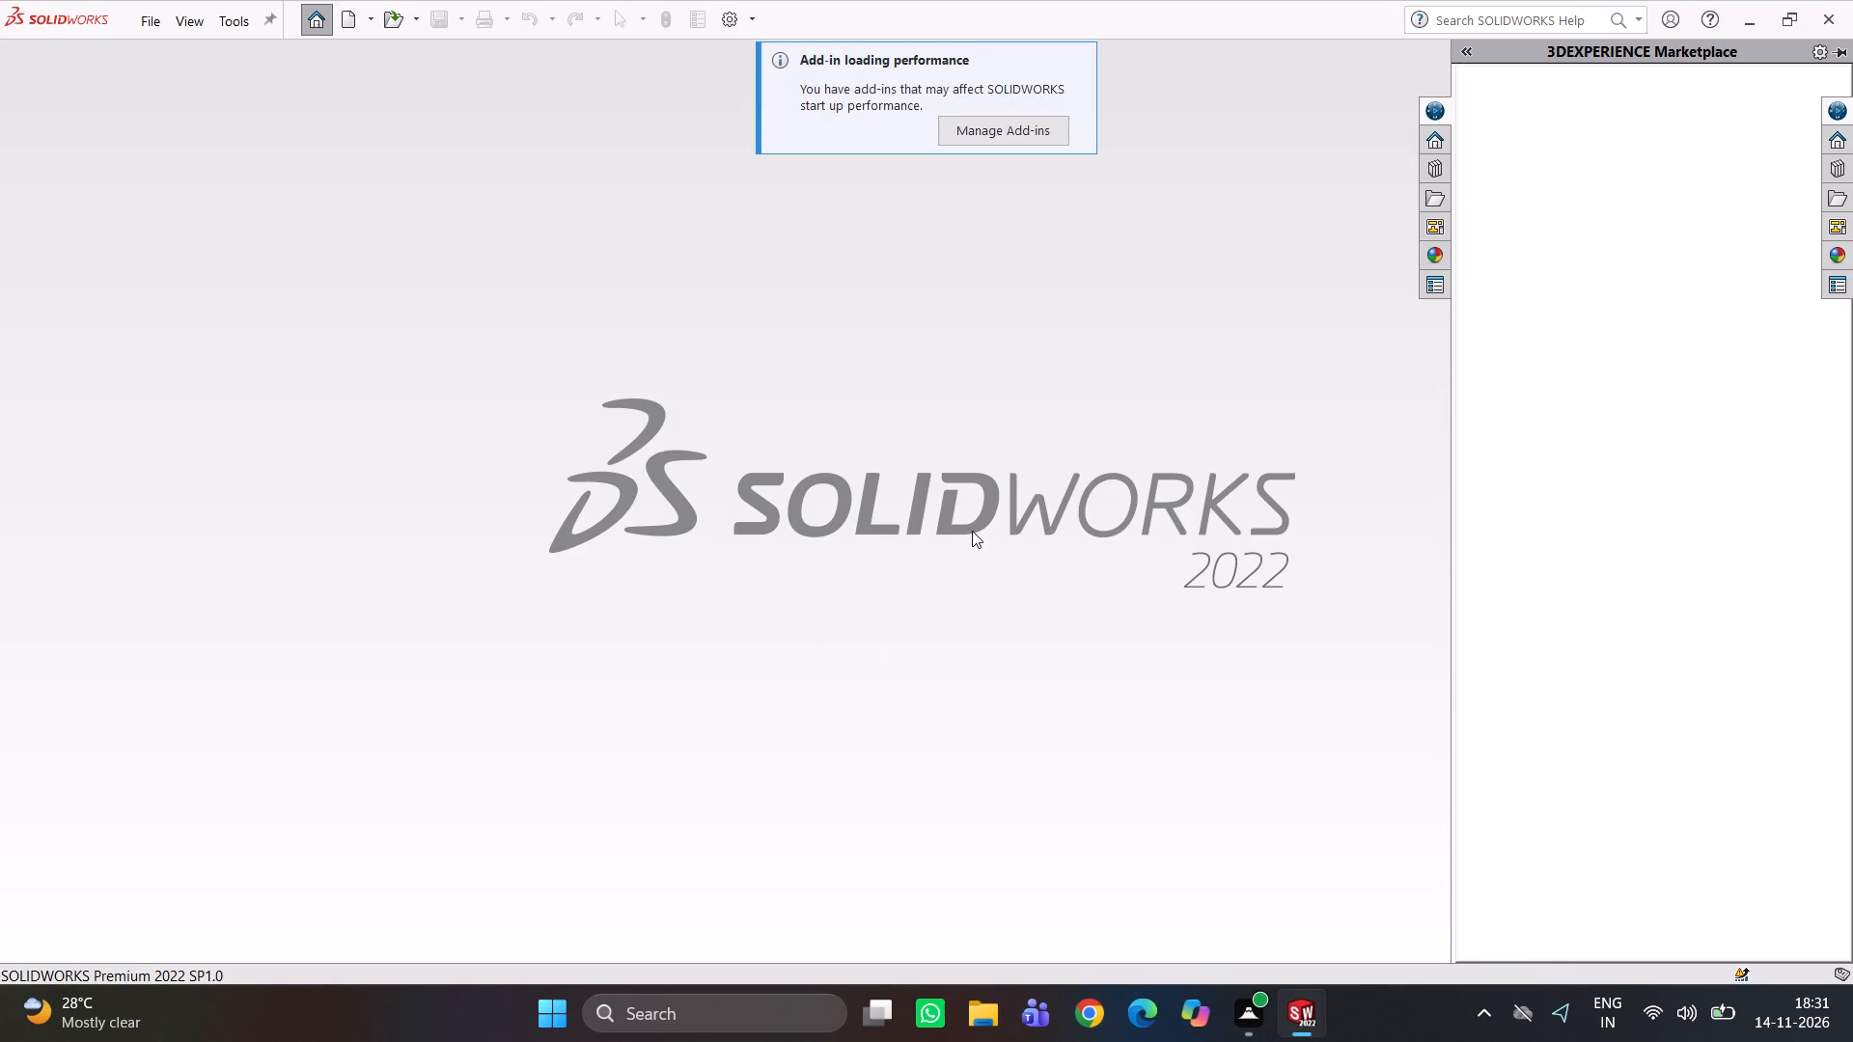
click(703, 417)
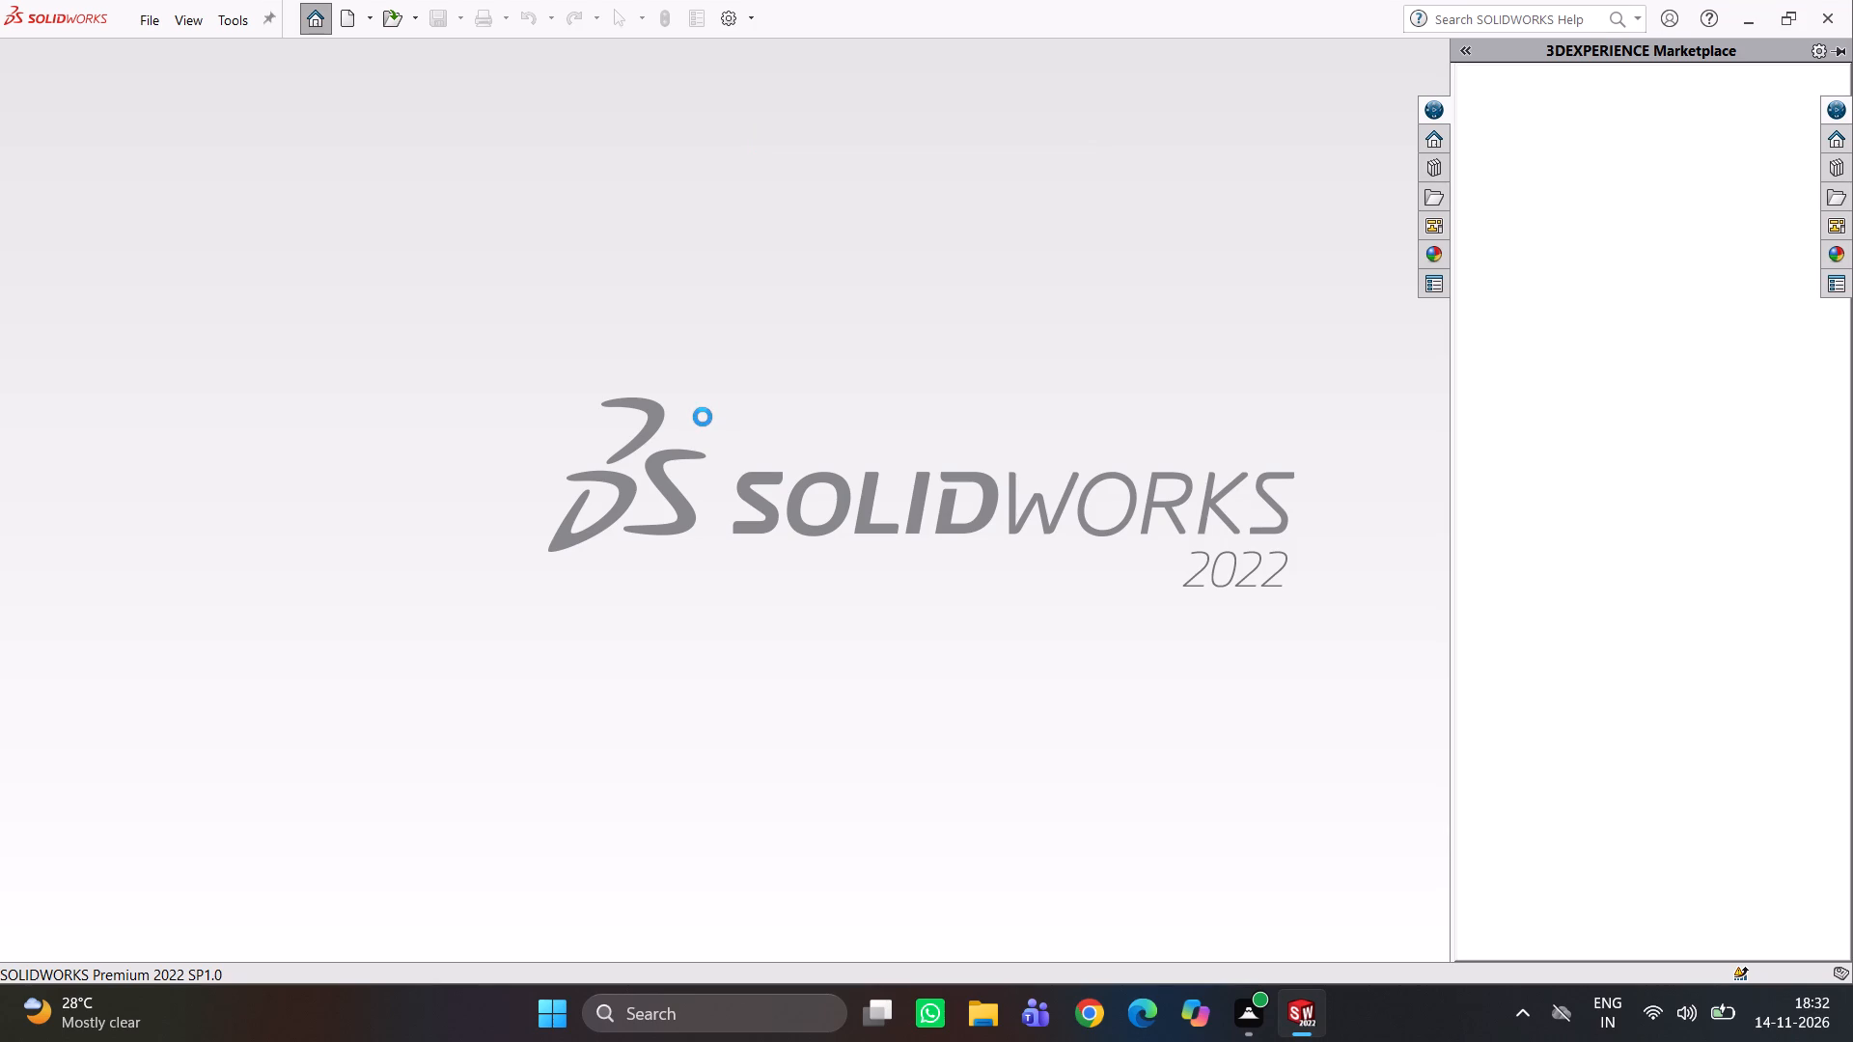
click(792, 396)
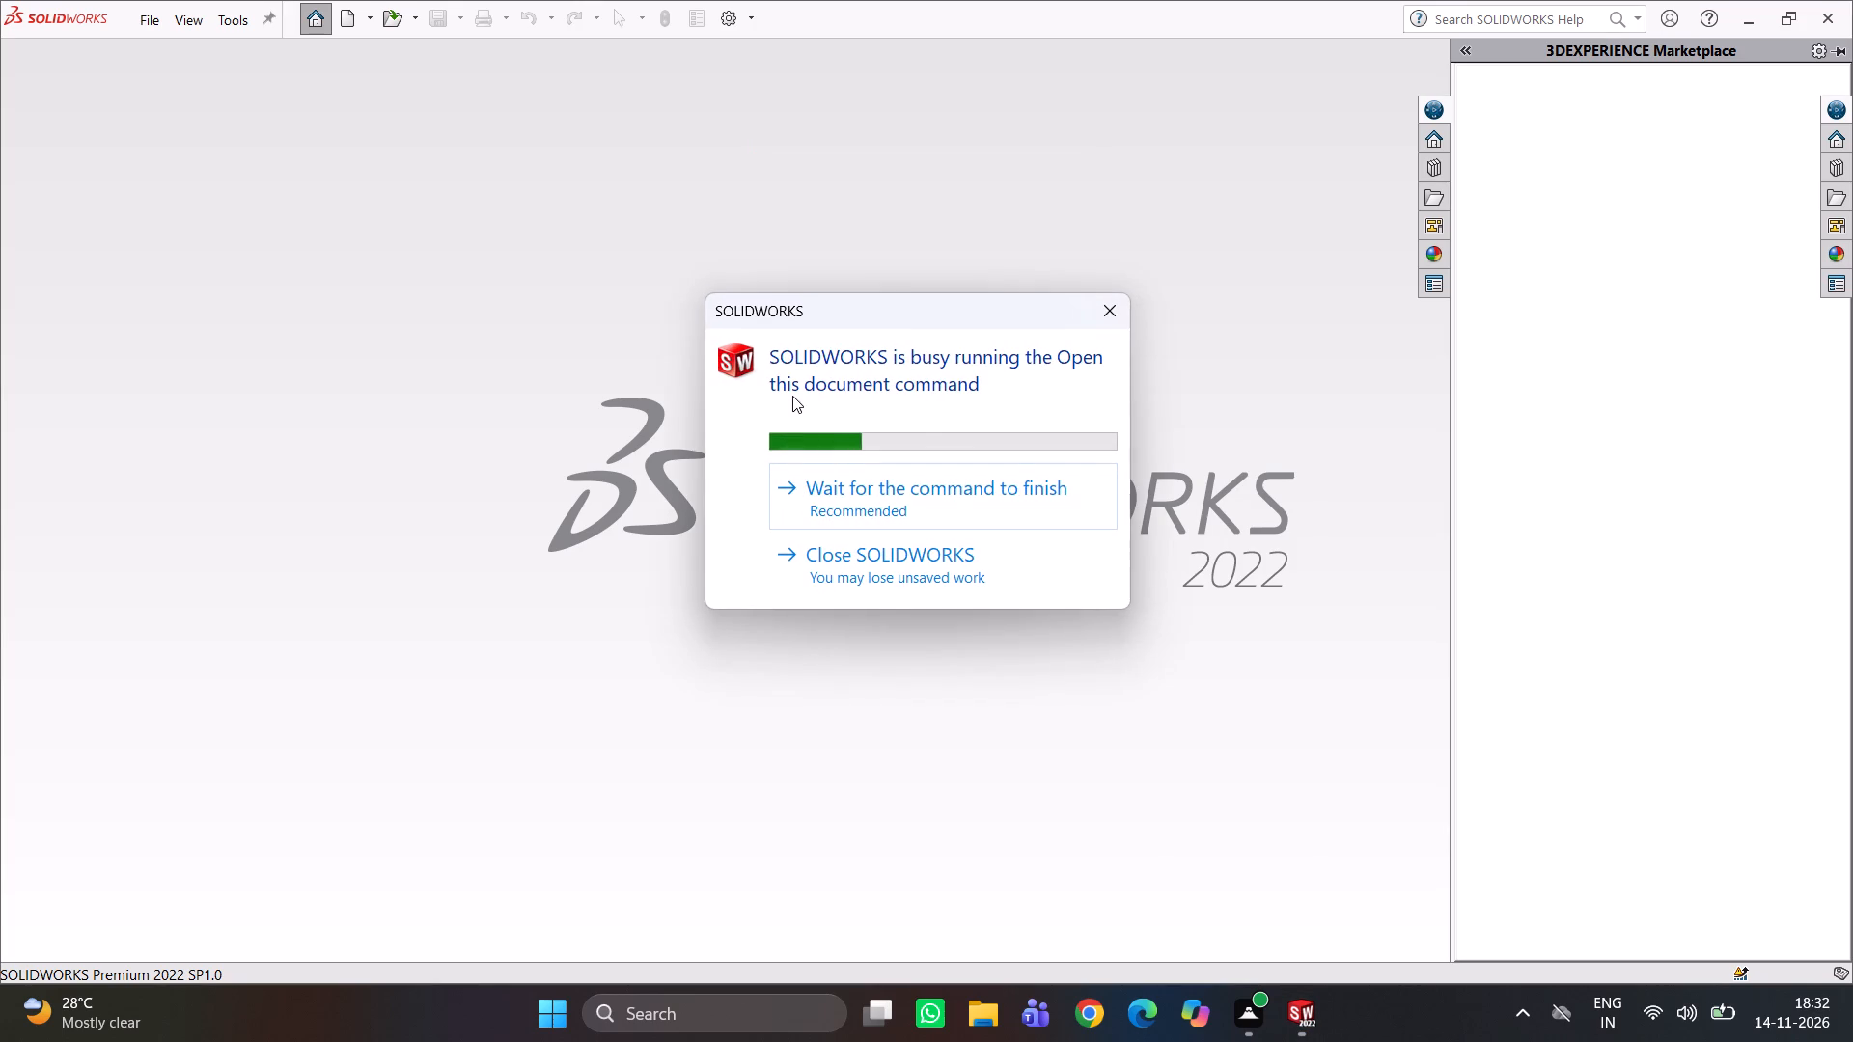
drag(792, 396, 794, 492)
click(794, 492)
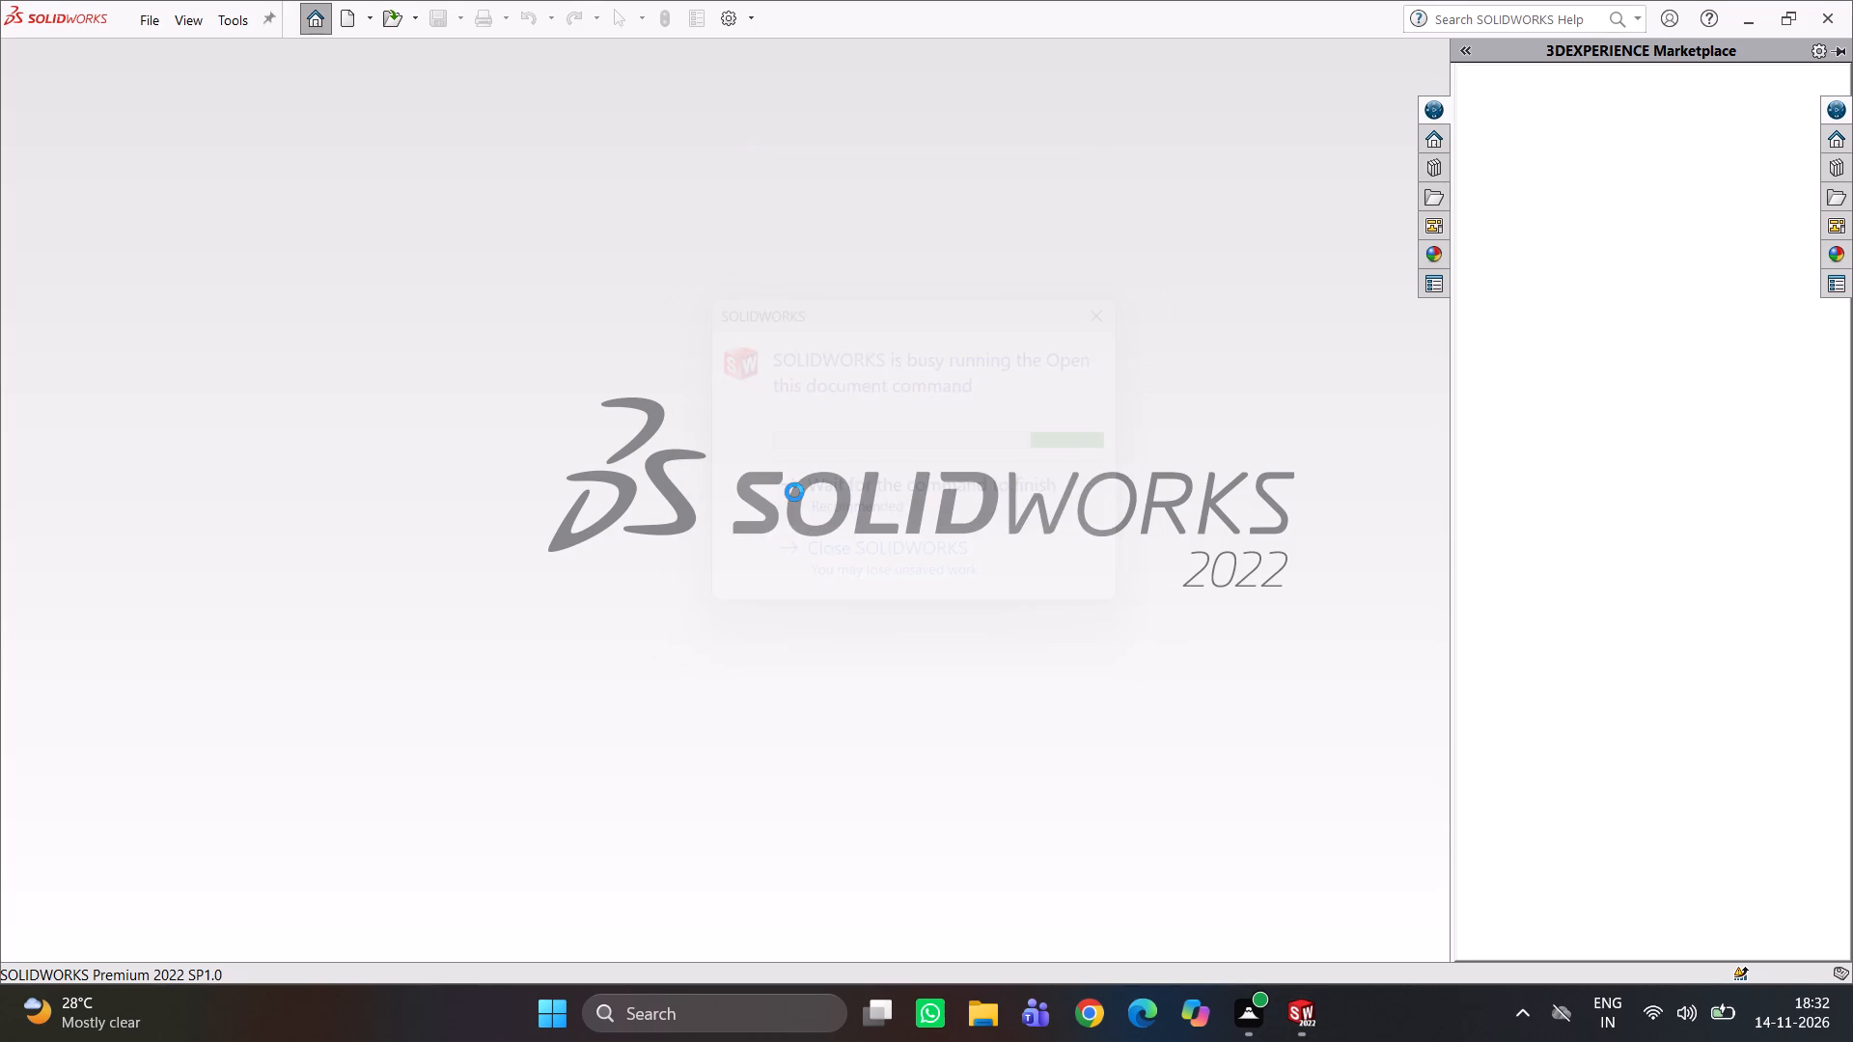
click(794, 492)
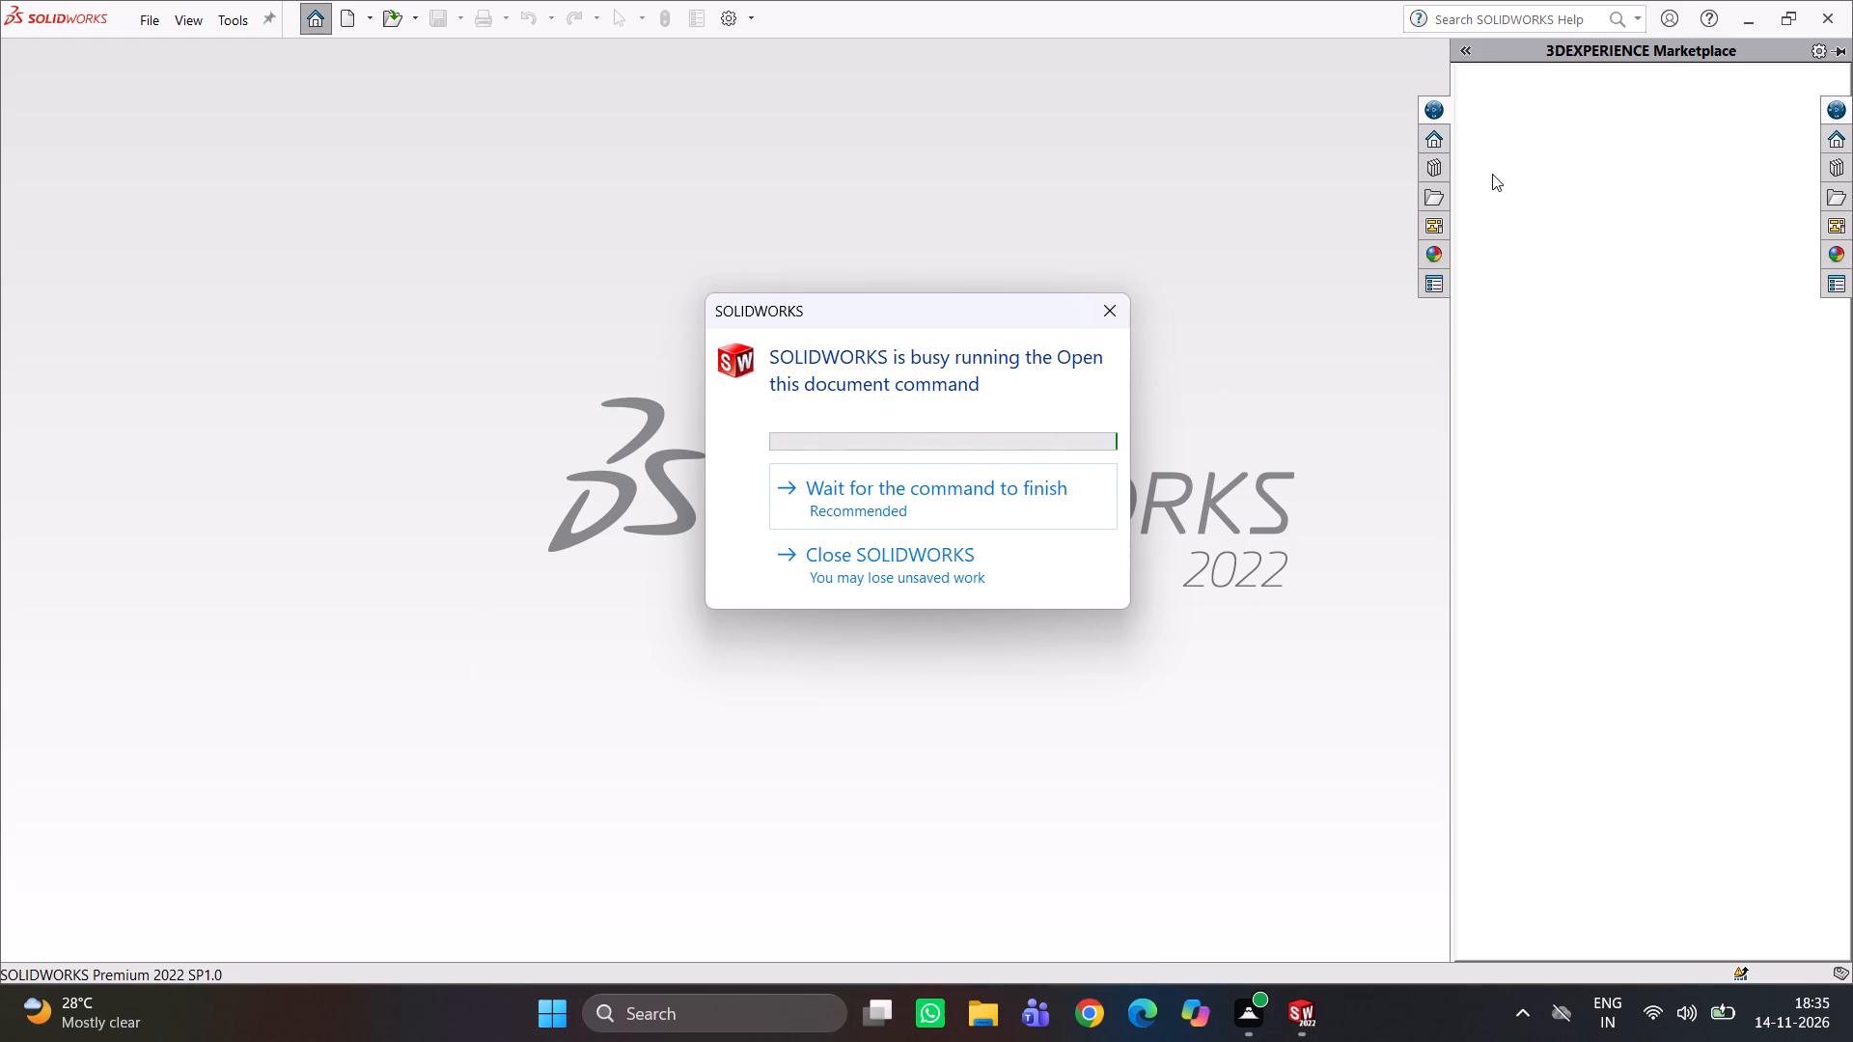
Choose to close SOLIDWORKS instead of waiting any longer for the busy document-opening command.
click(854, 560)
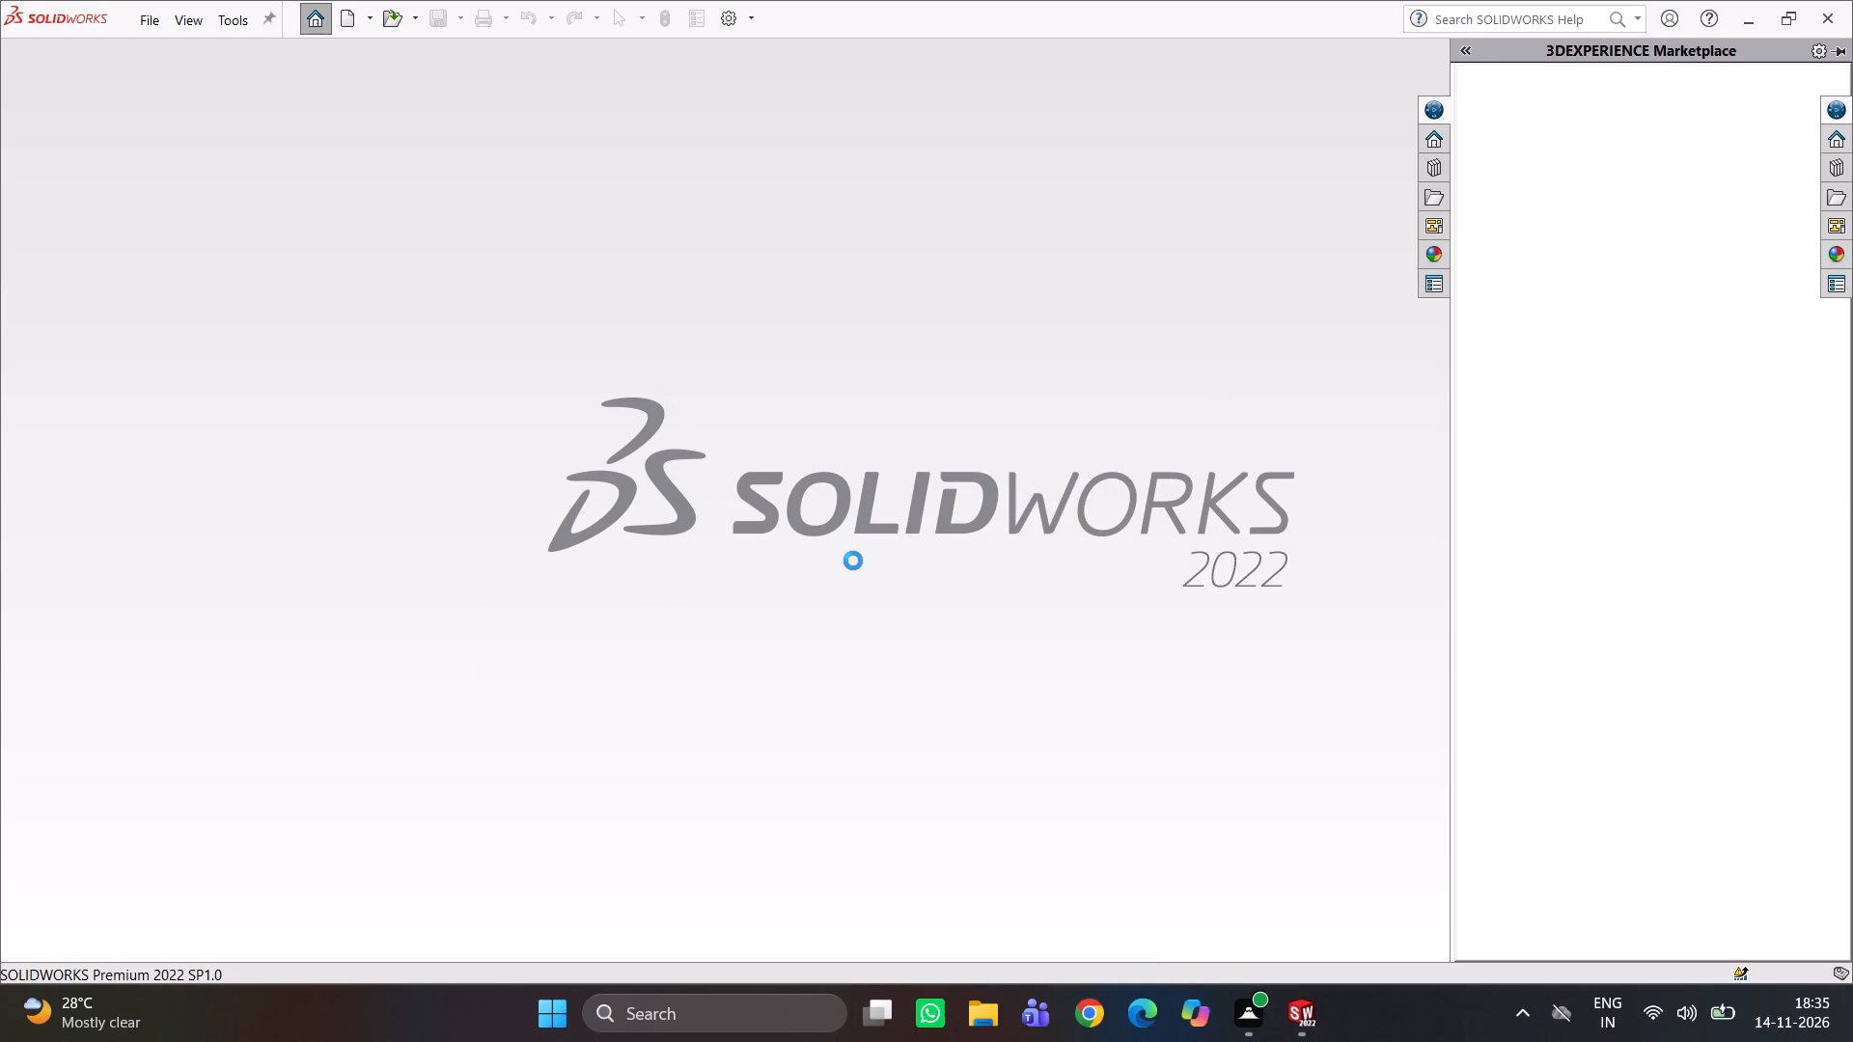
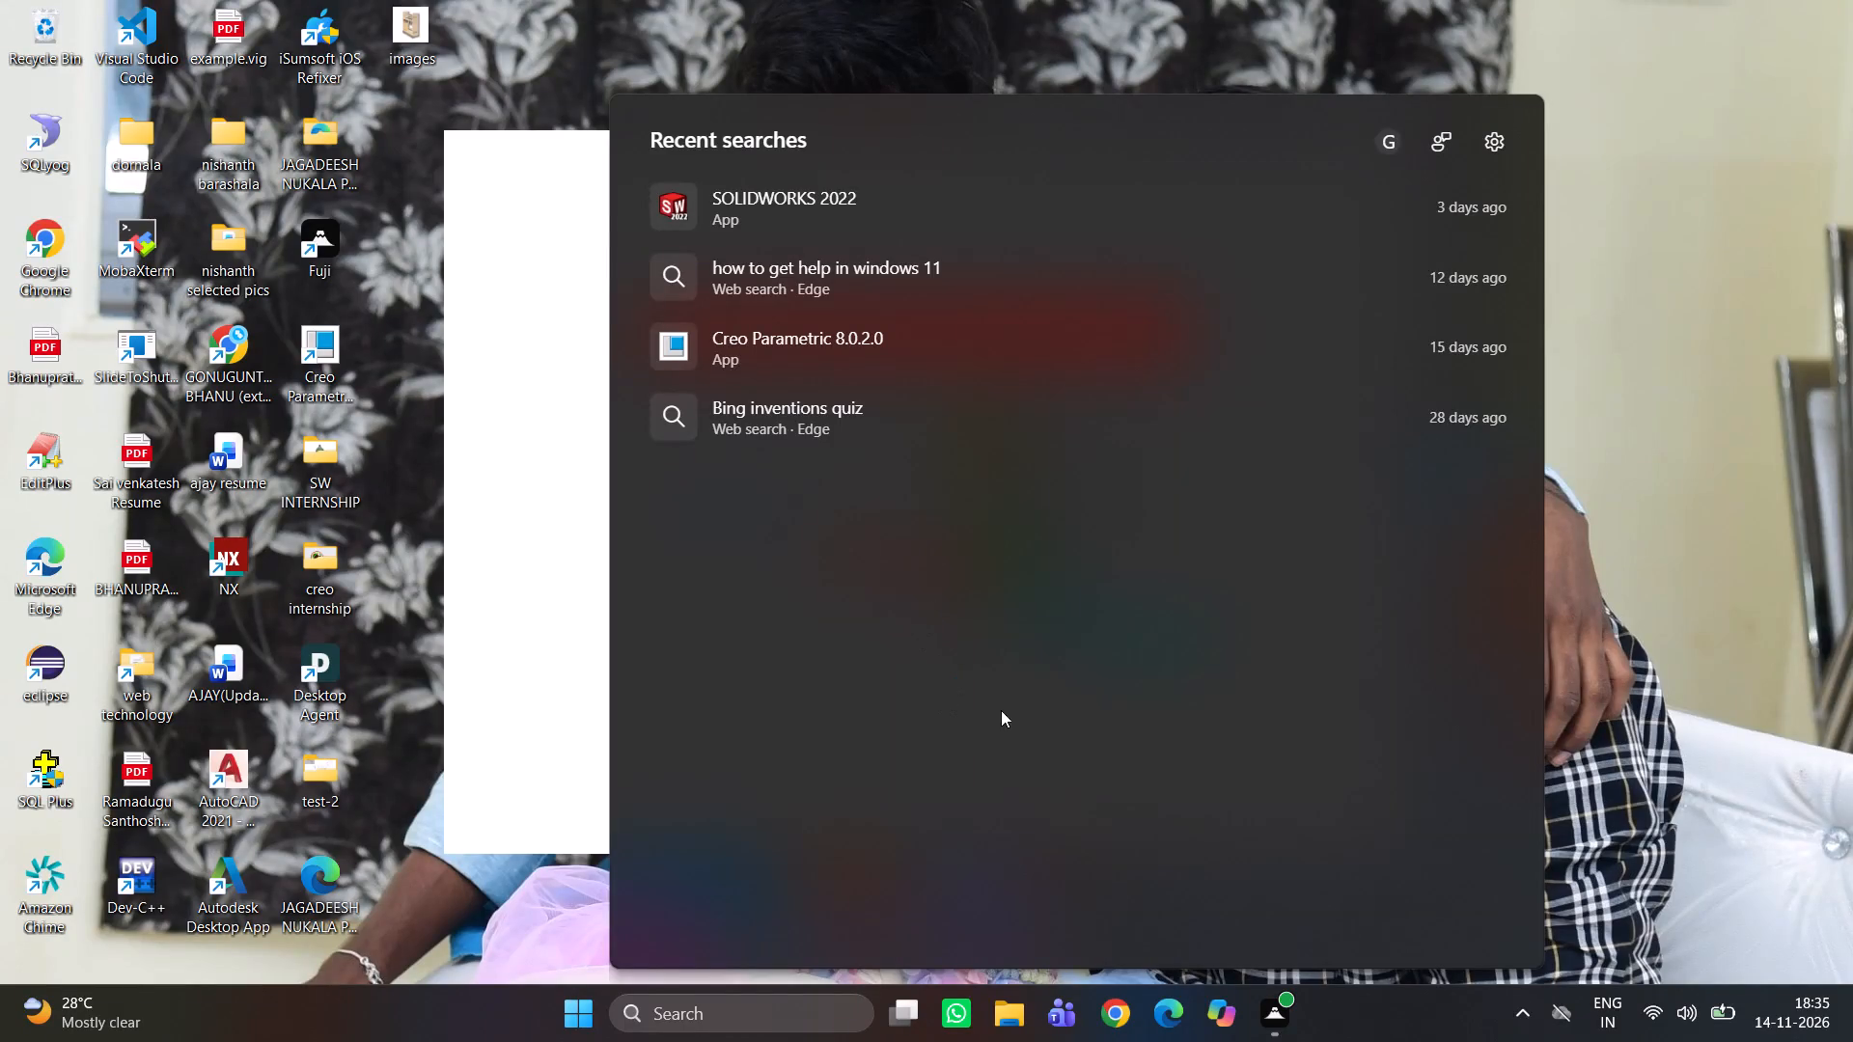
Dismiss the Windows search and start a new part document in SOLIDWORKS.
click(1612, 514)
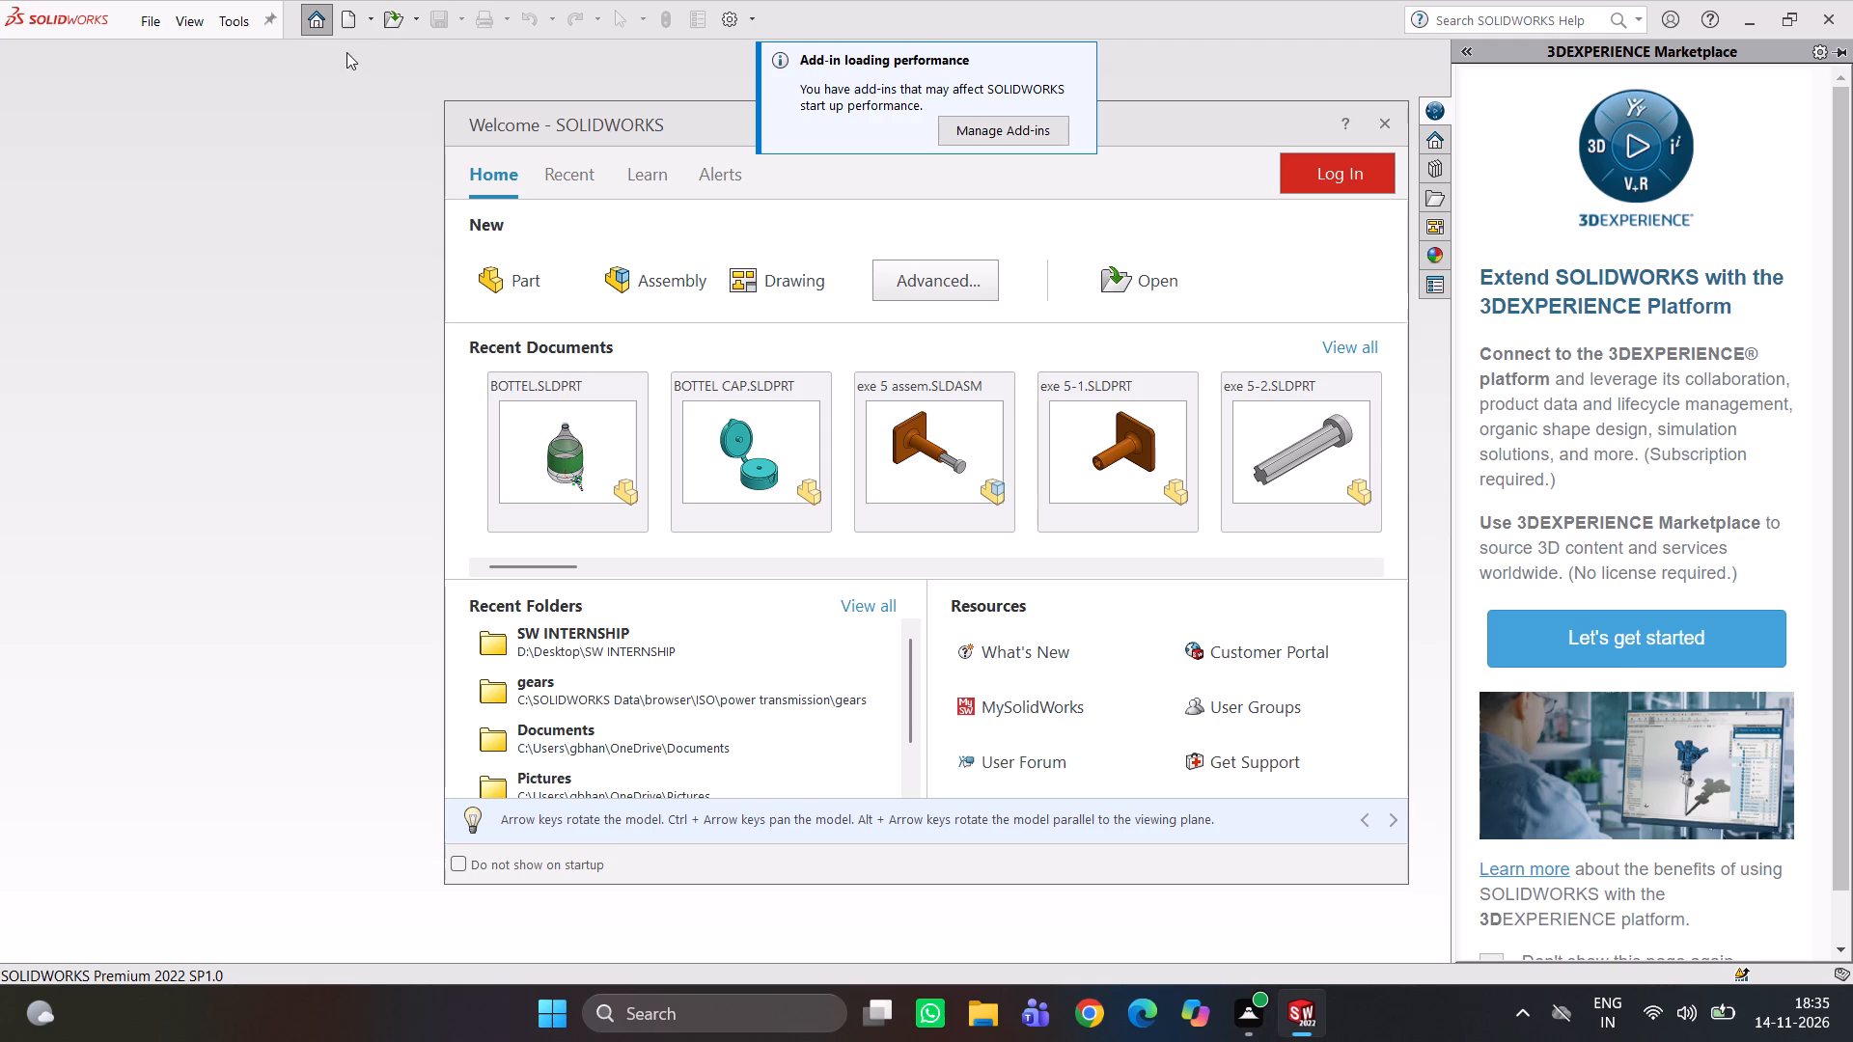
click(527, 288)
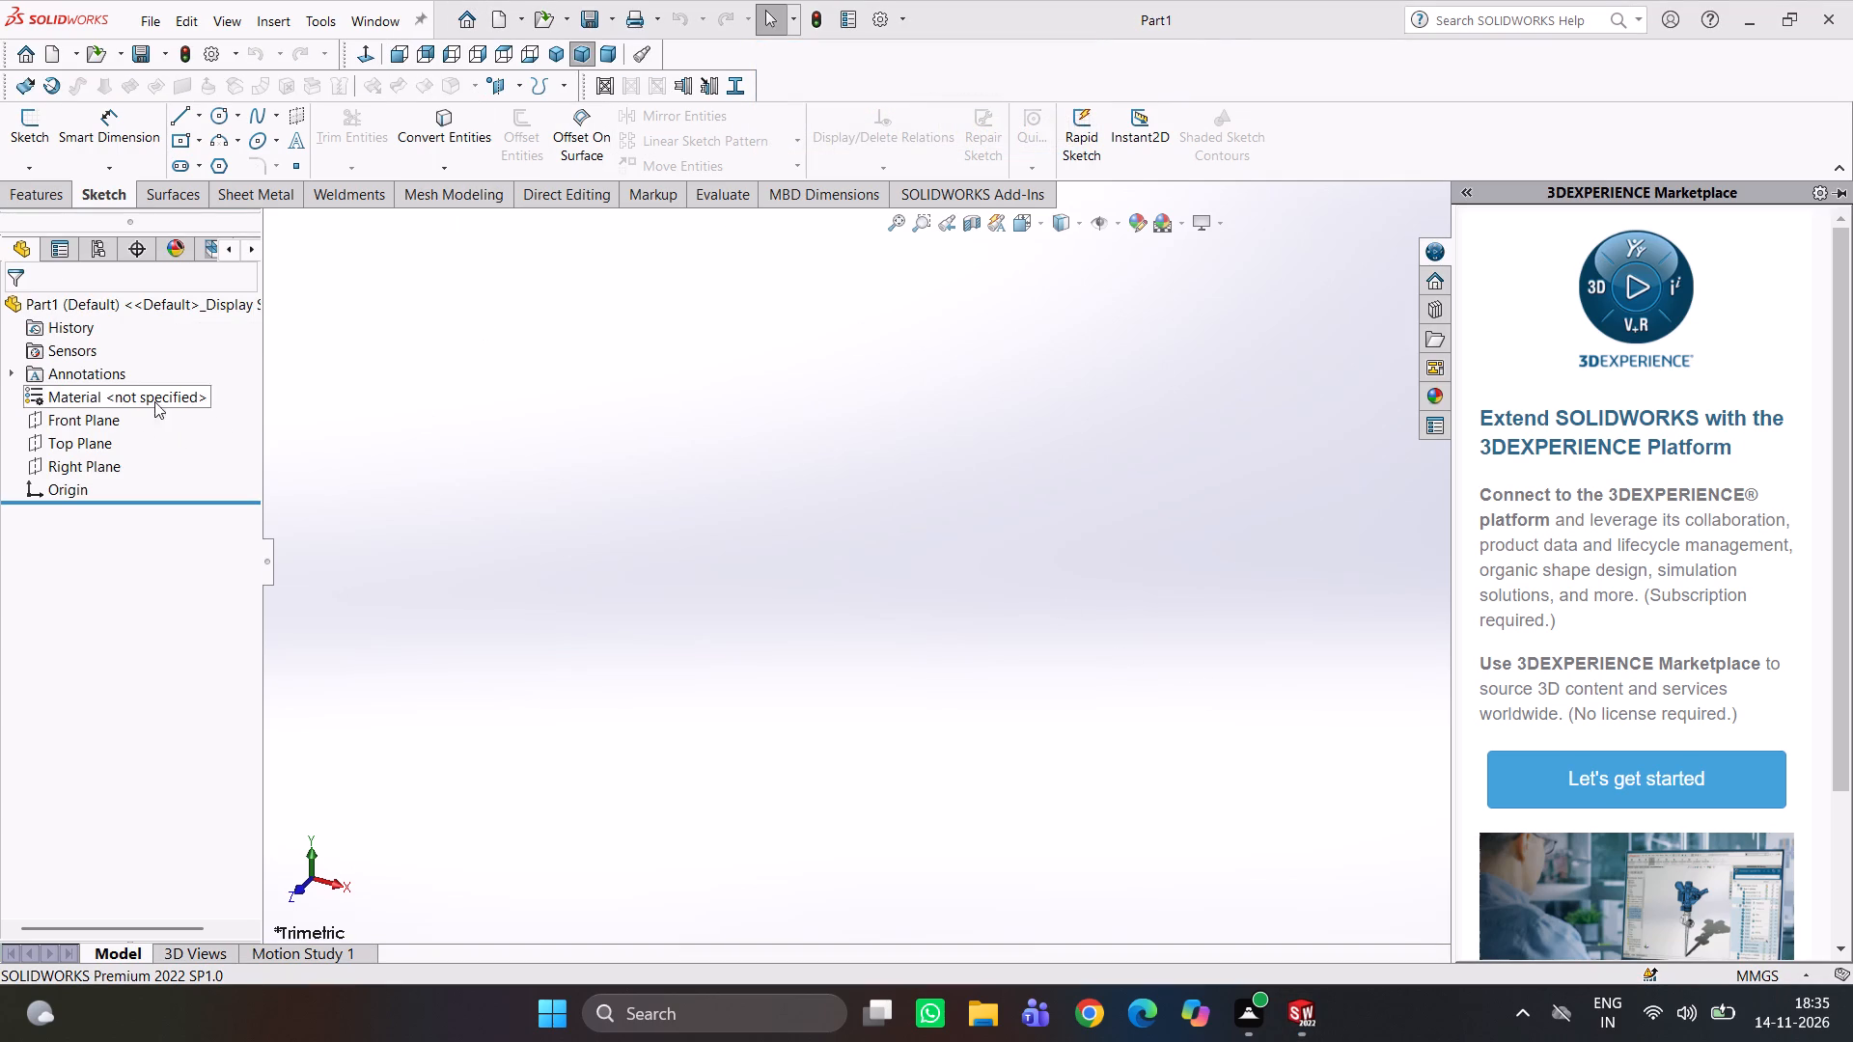
Sketch a center rectangle about 31 mm by 19 mm on the Front Plane, centered on the origin.
click(97, 428)
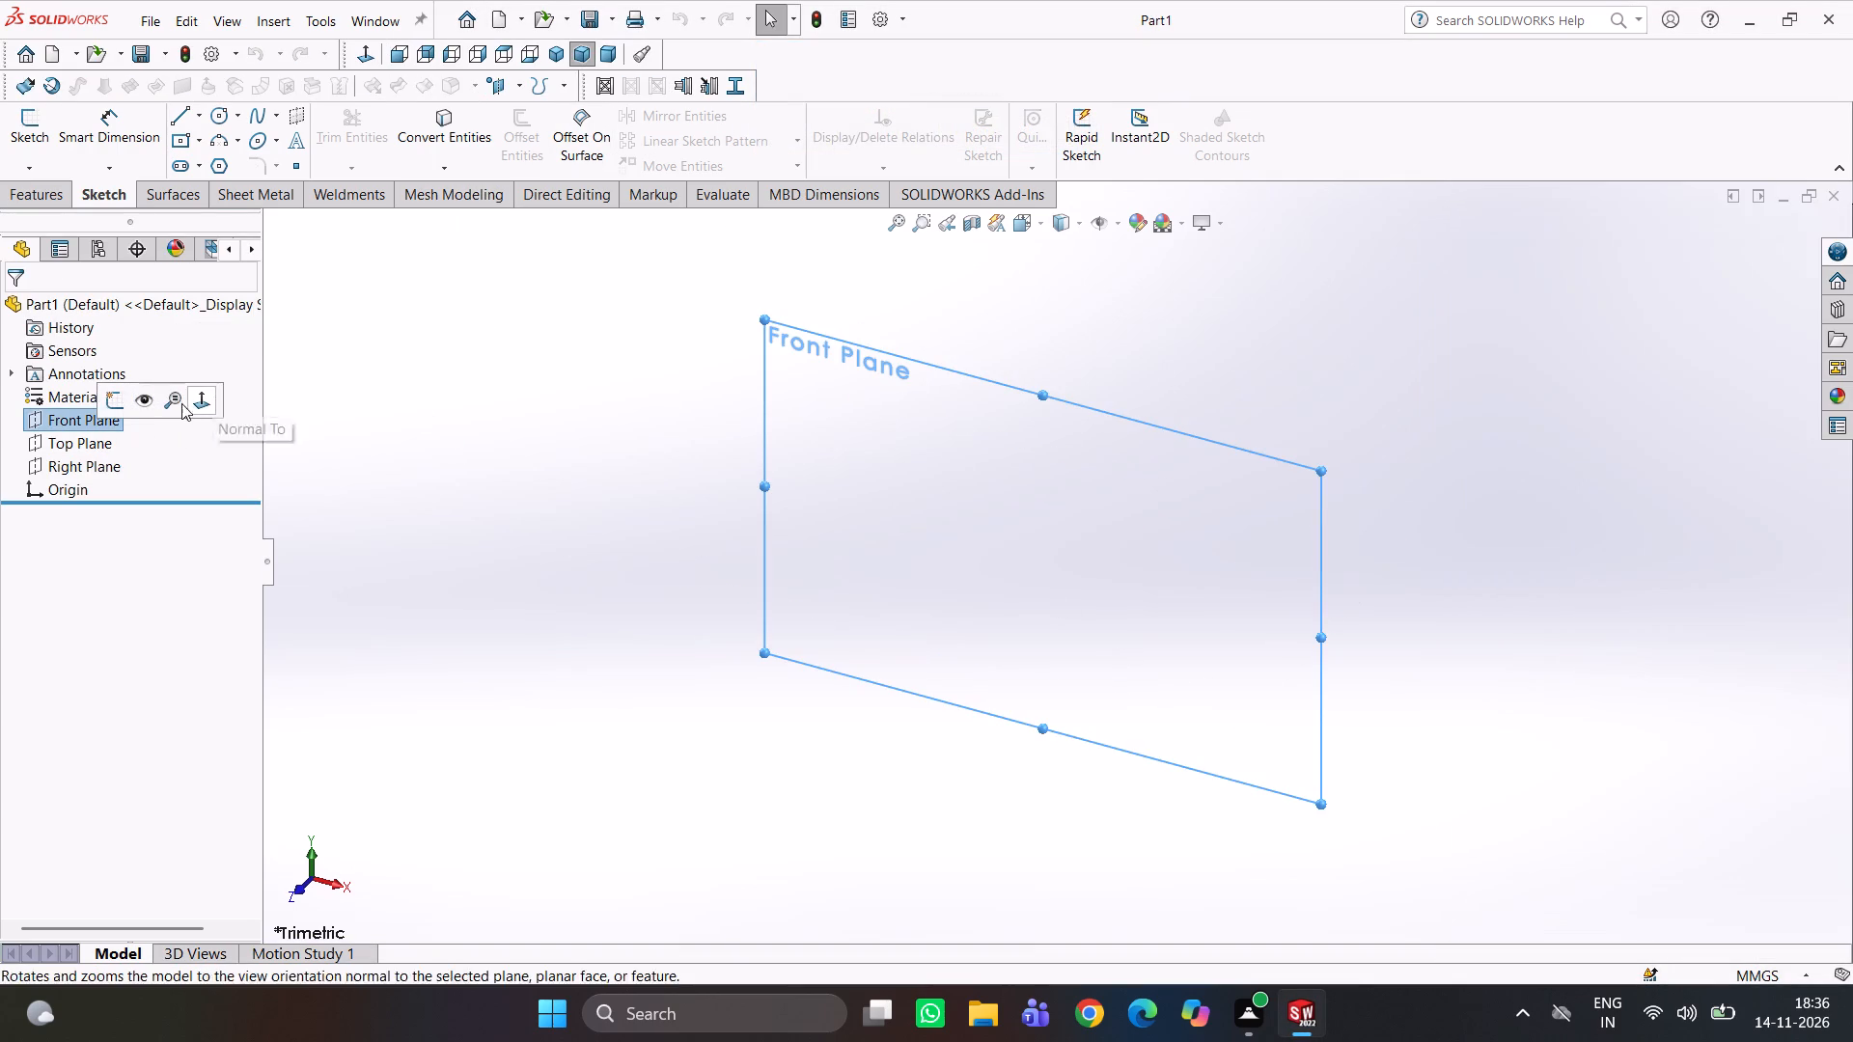
click(115, 398)
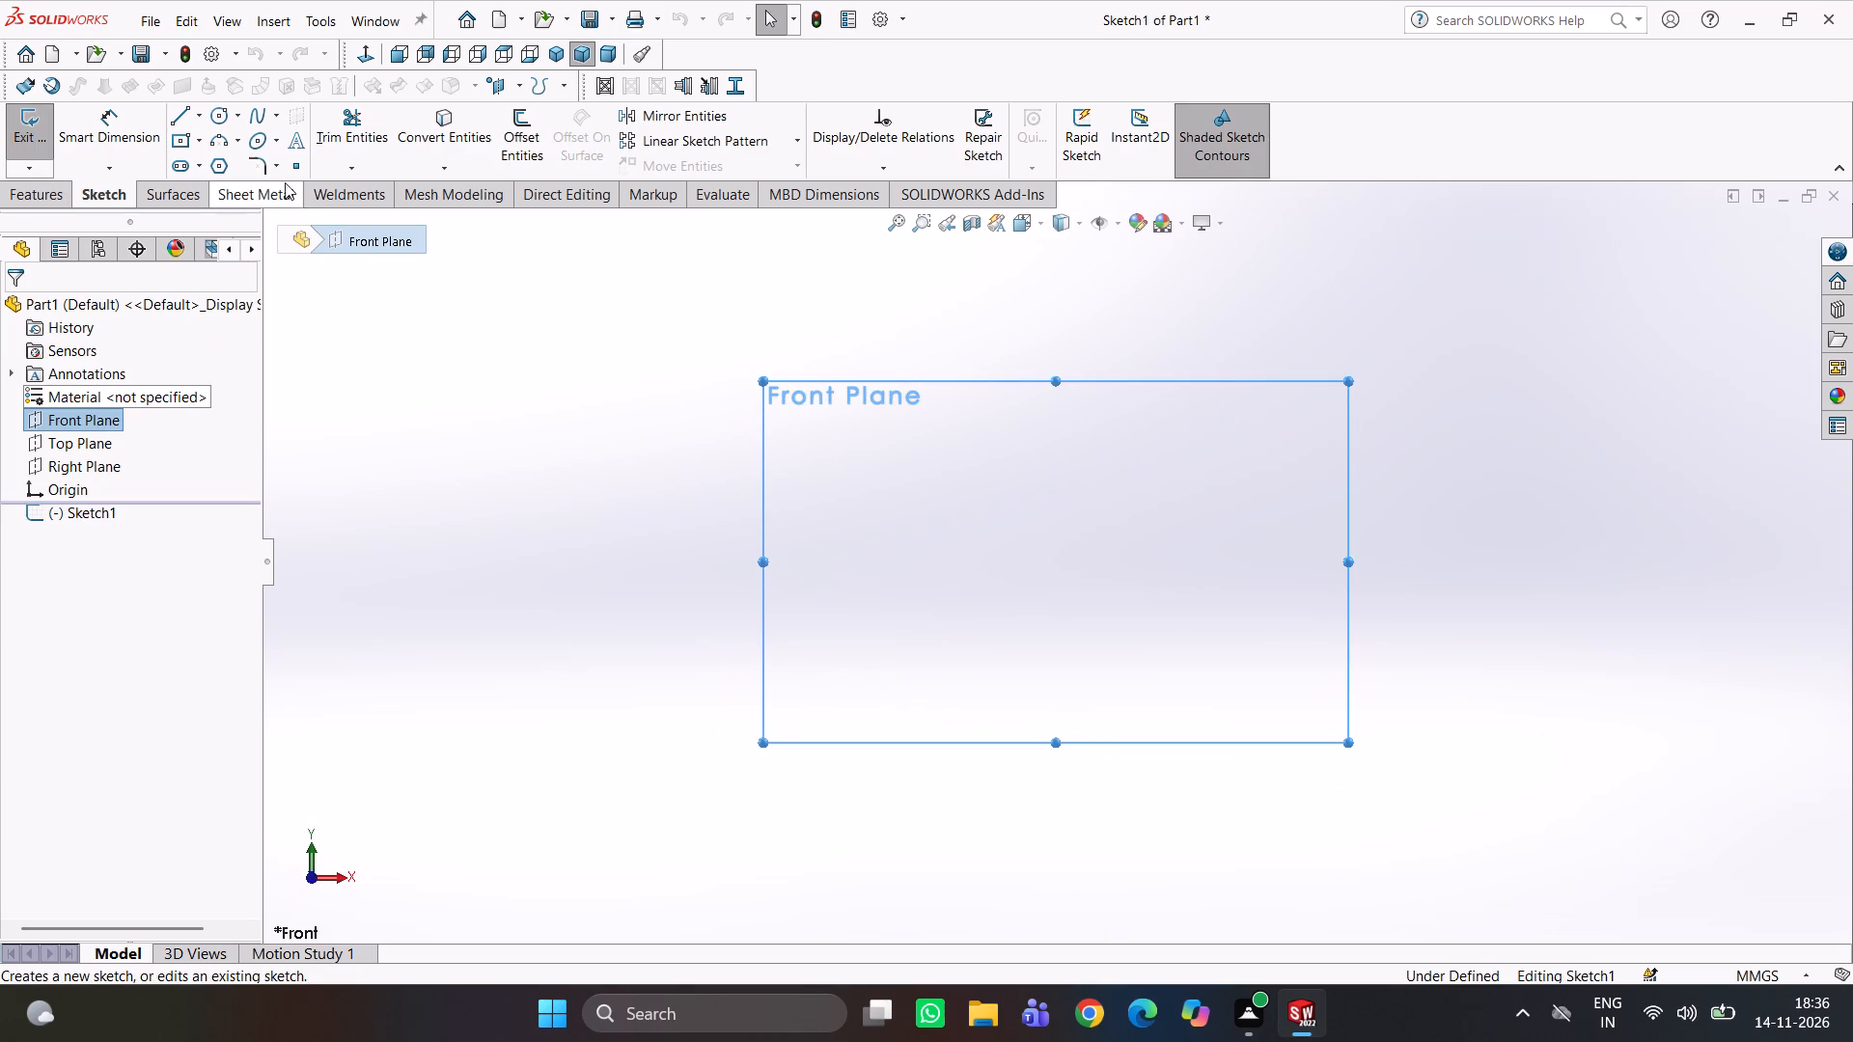
click(193, 145)
click(199, 180)
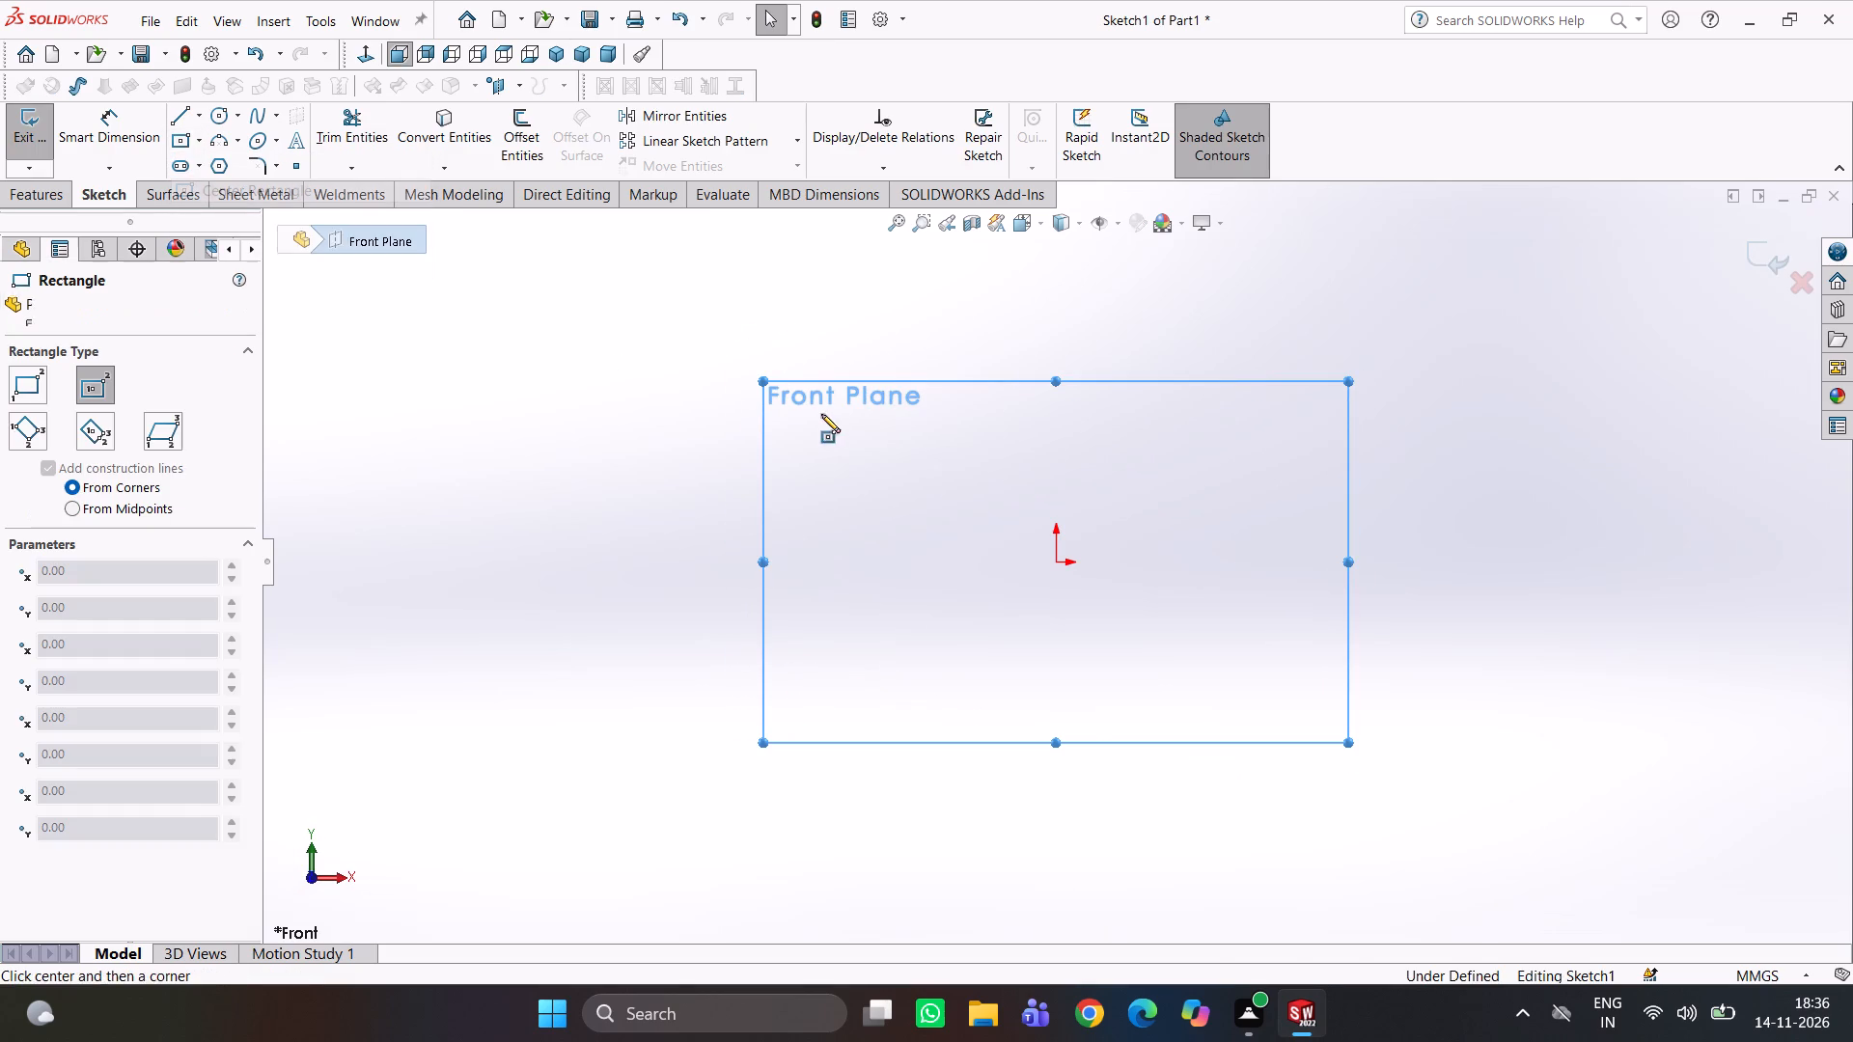
click(1055, 563)
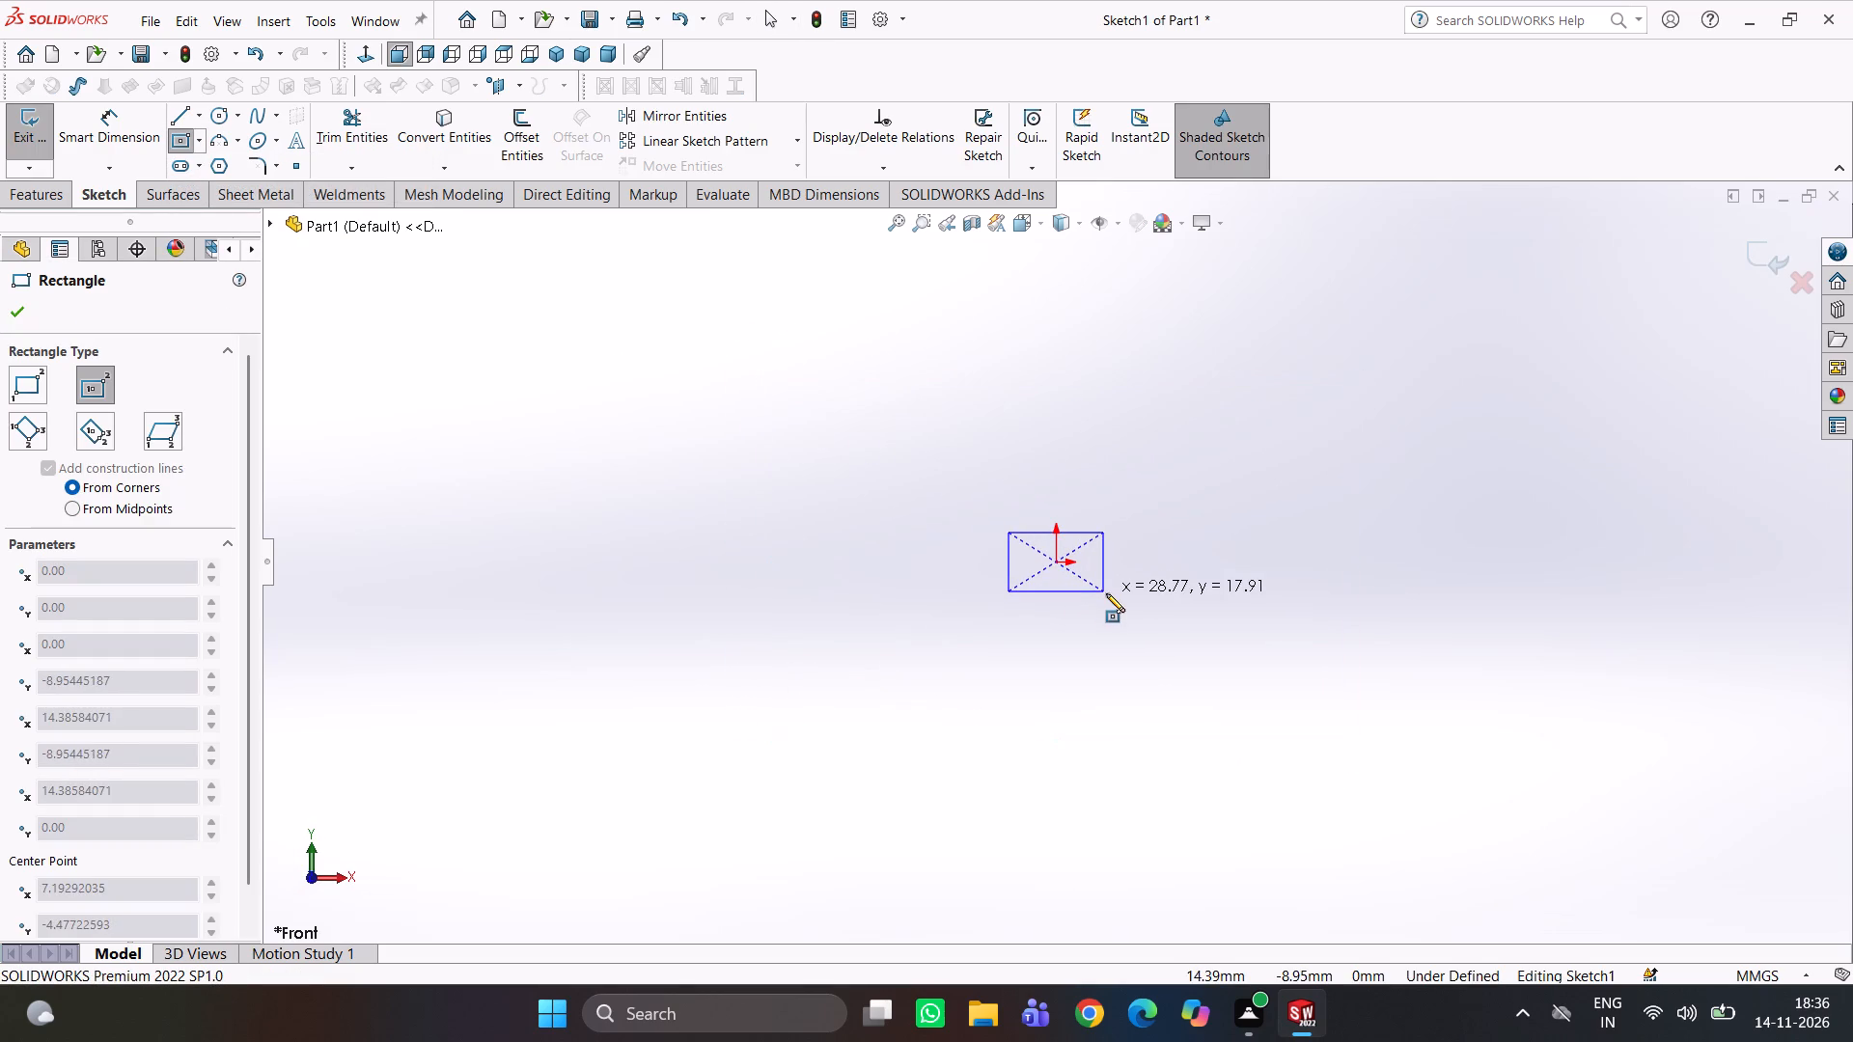
click(1106, 593)
Dimension the rectangle to 30 mm wide and 10 mm high.
right_drag(1221, 620, 1203, 378)
click(1086, 533)
click(1051, 434)
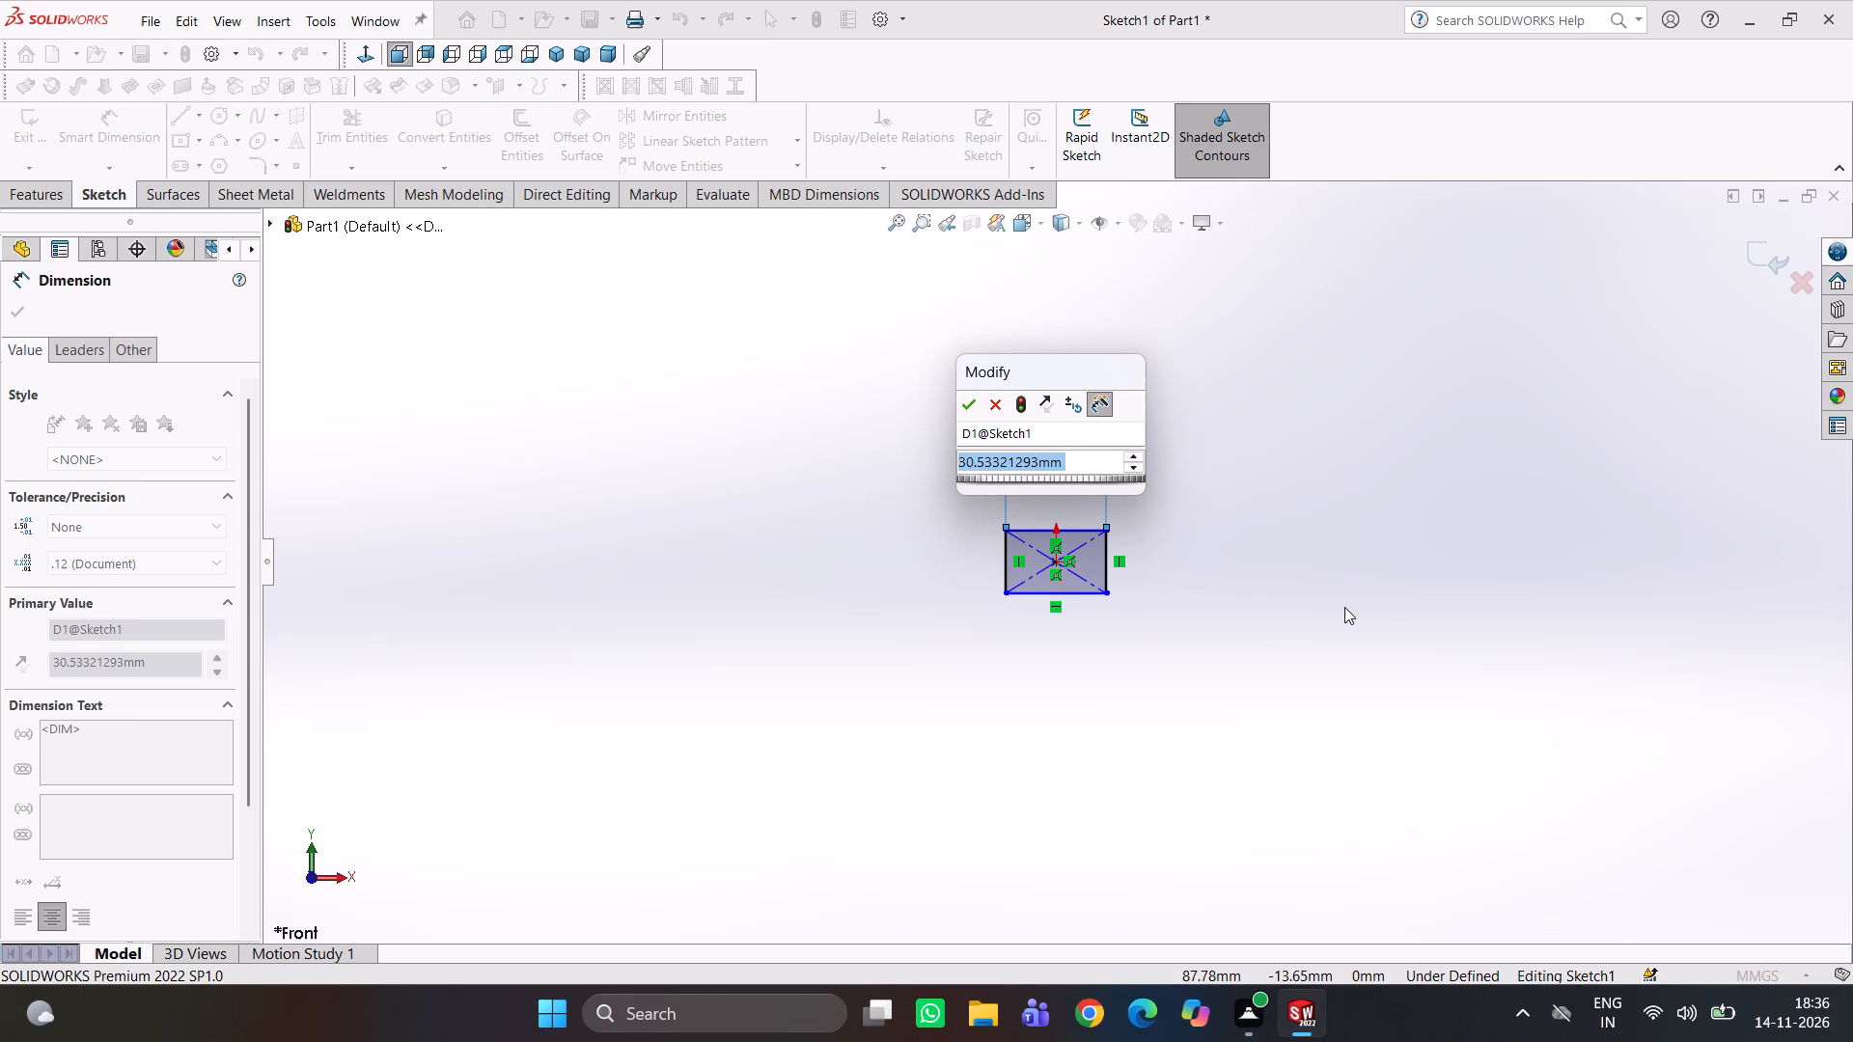
text(30)
key(Return)
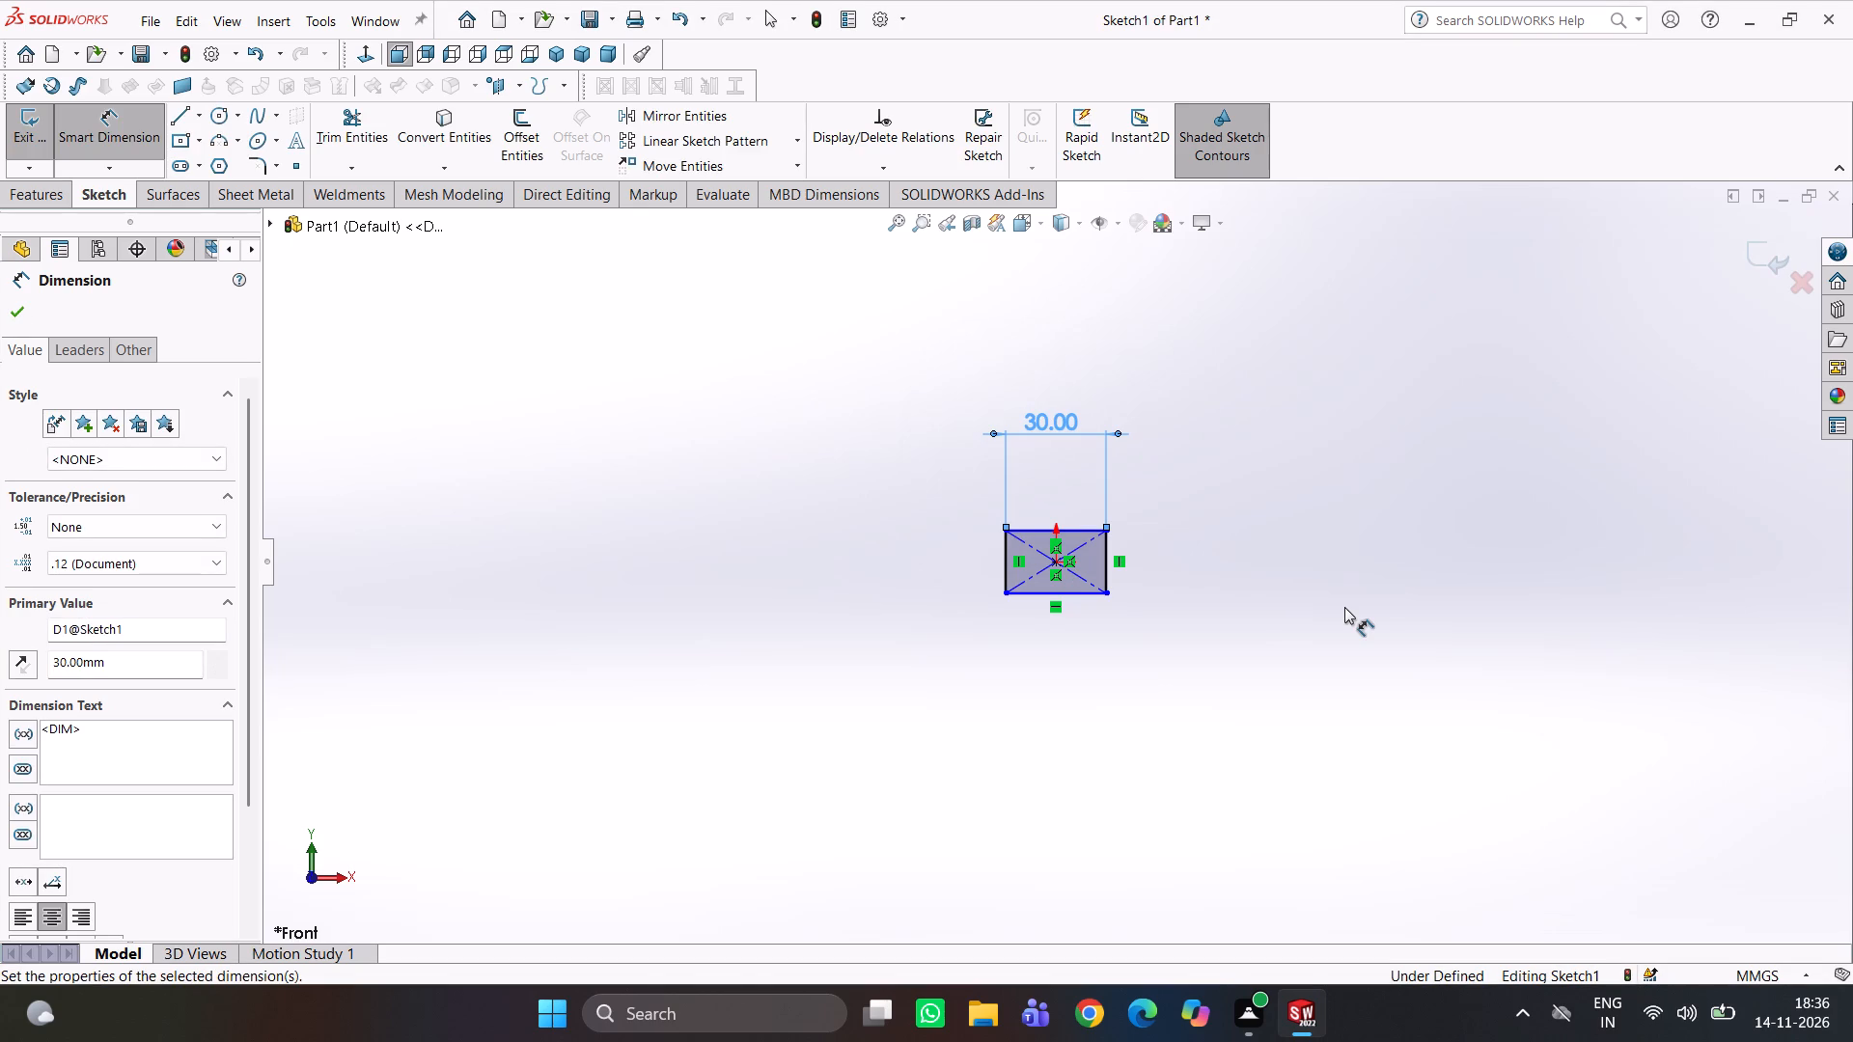
click(1103, 576)
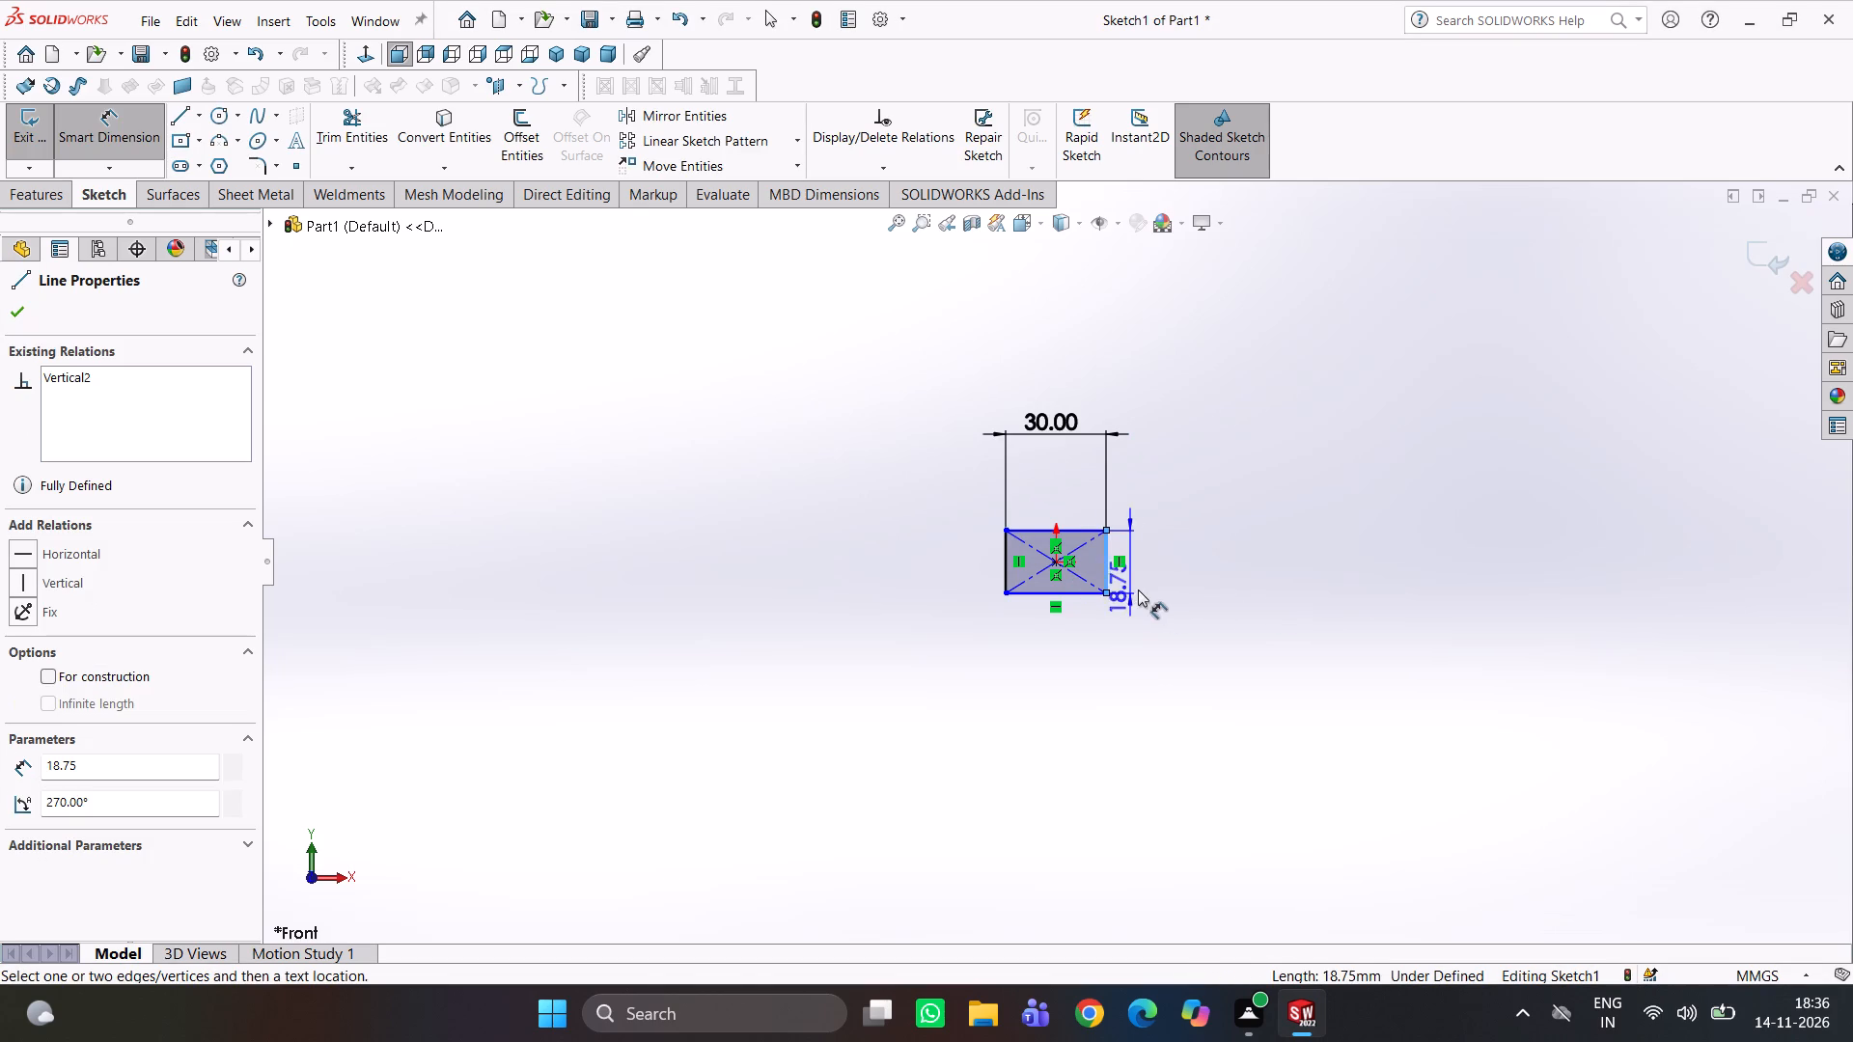
click(1183, 564)
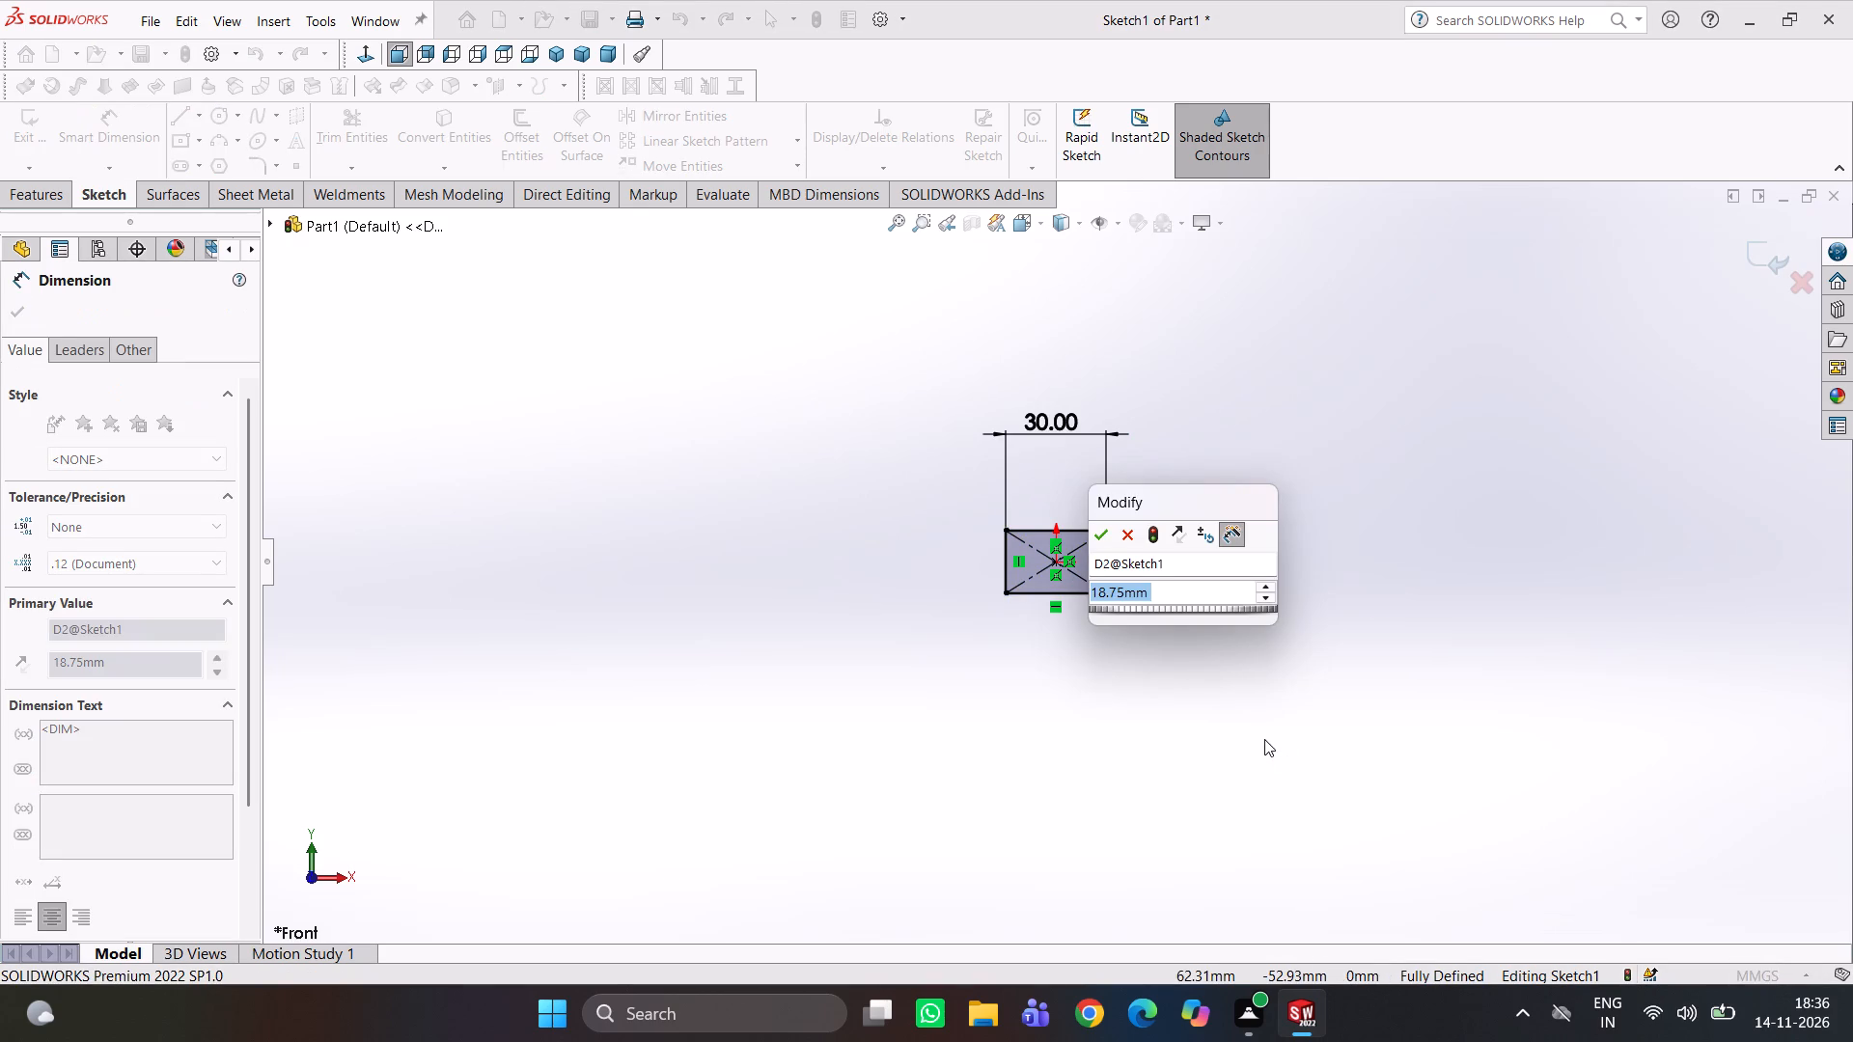
text(10)
key(Return)
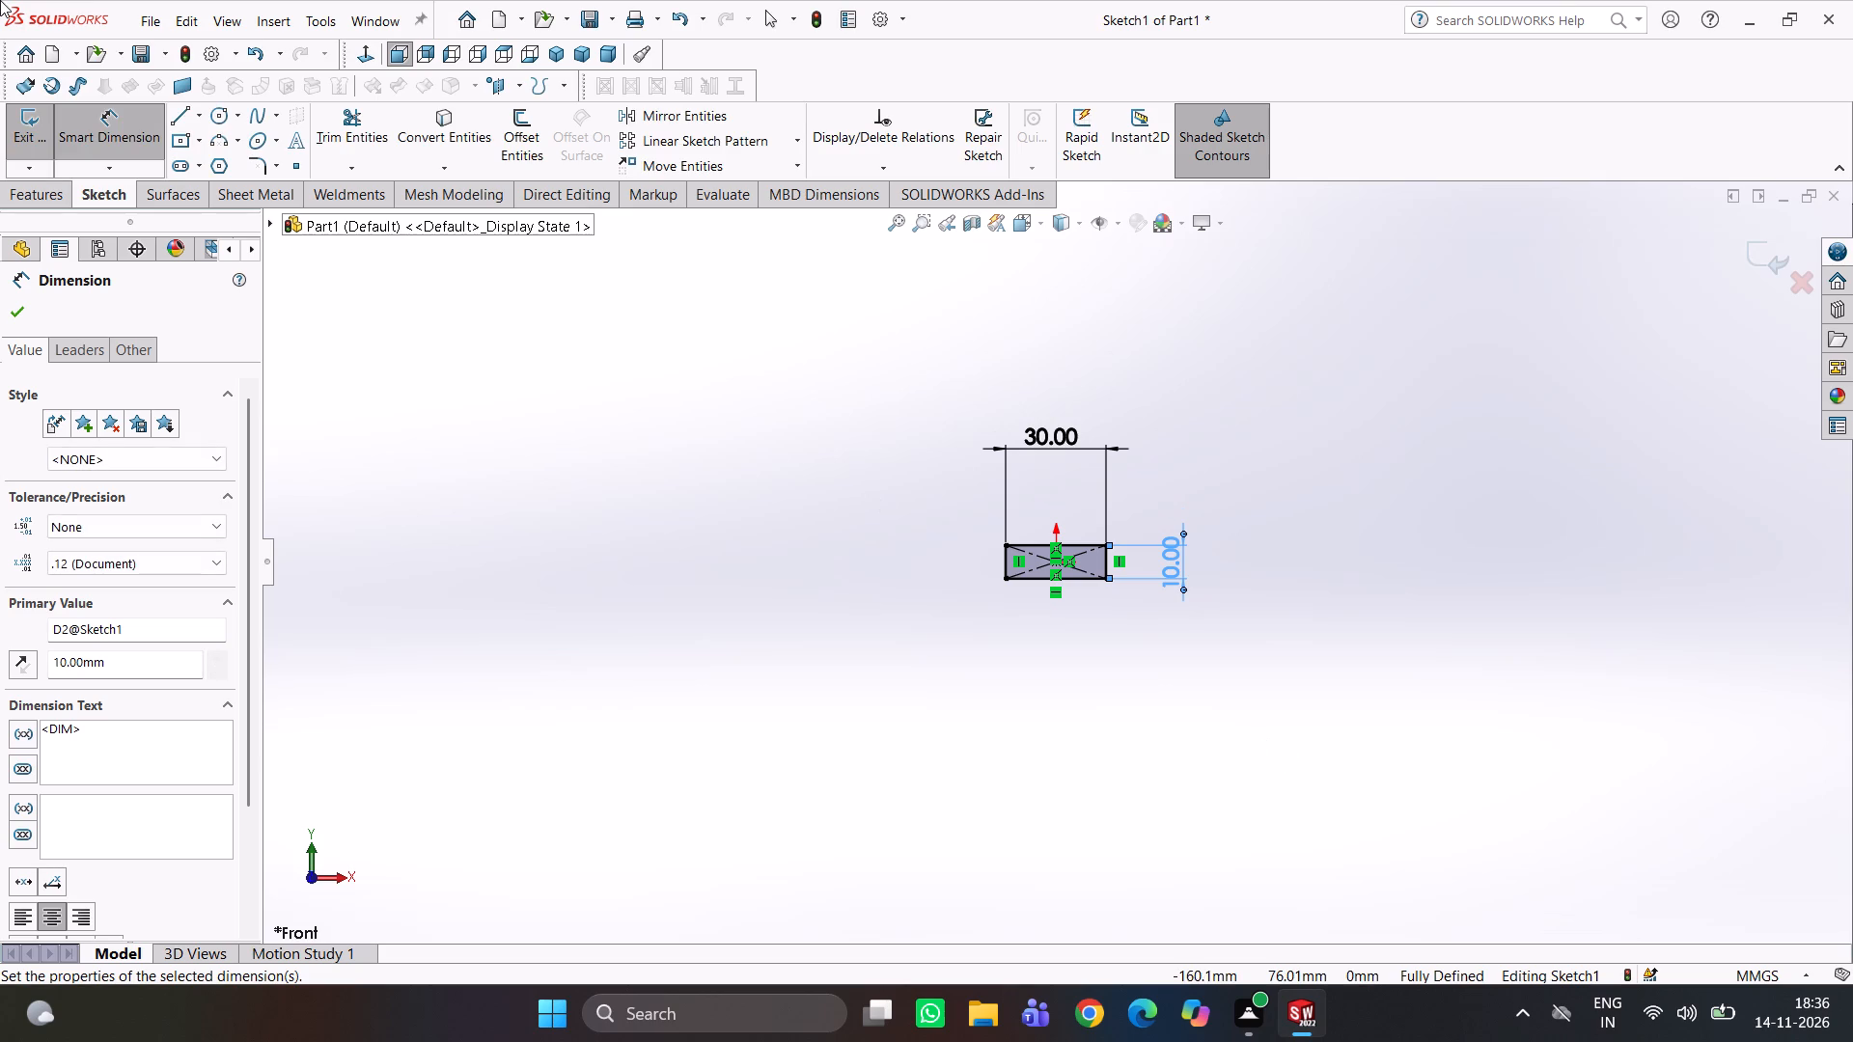
click(22, 311)
Extrude the rectangle as a boss to a depth of 200 mm using the Mid Plane end condition.
click(41, 192)
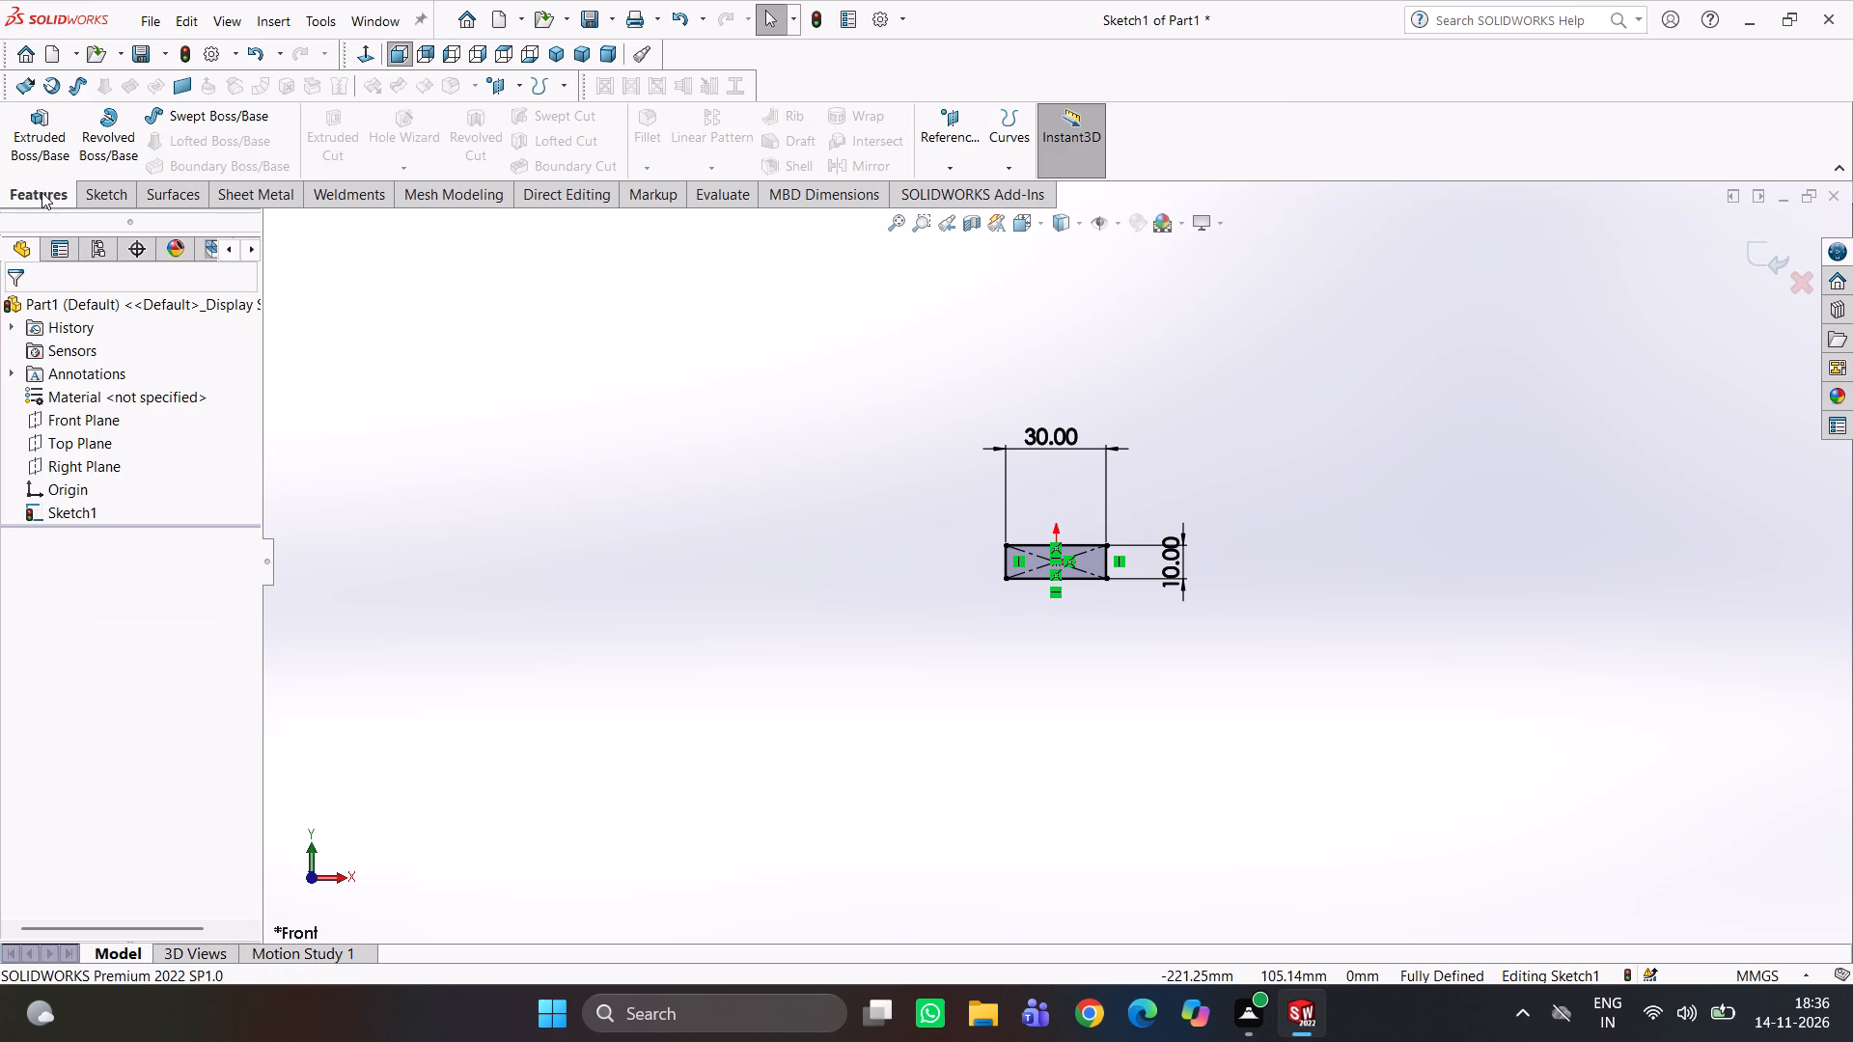
click(25, 142)
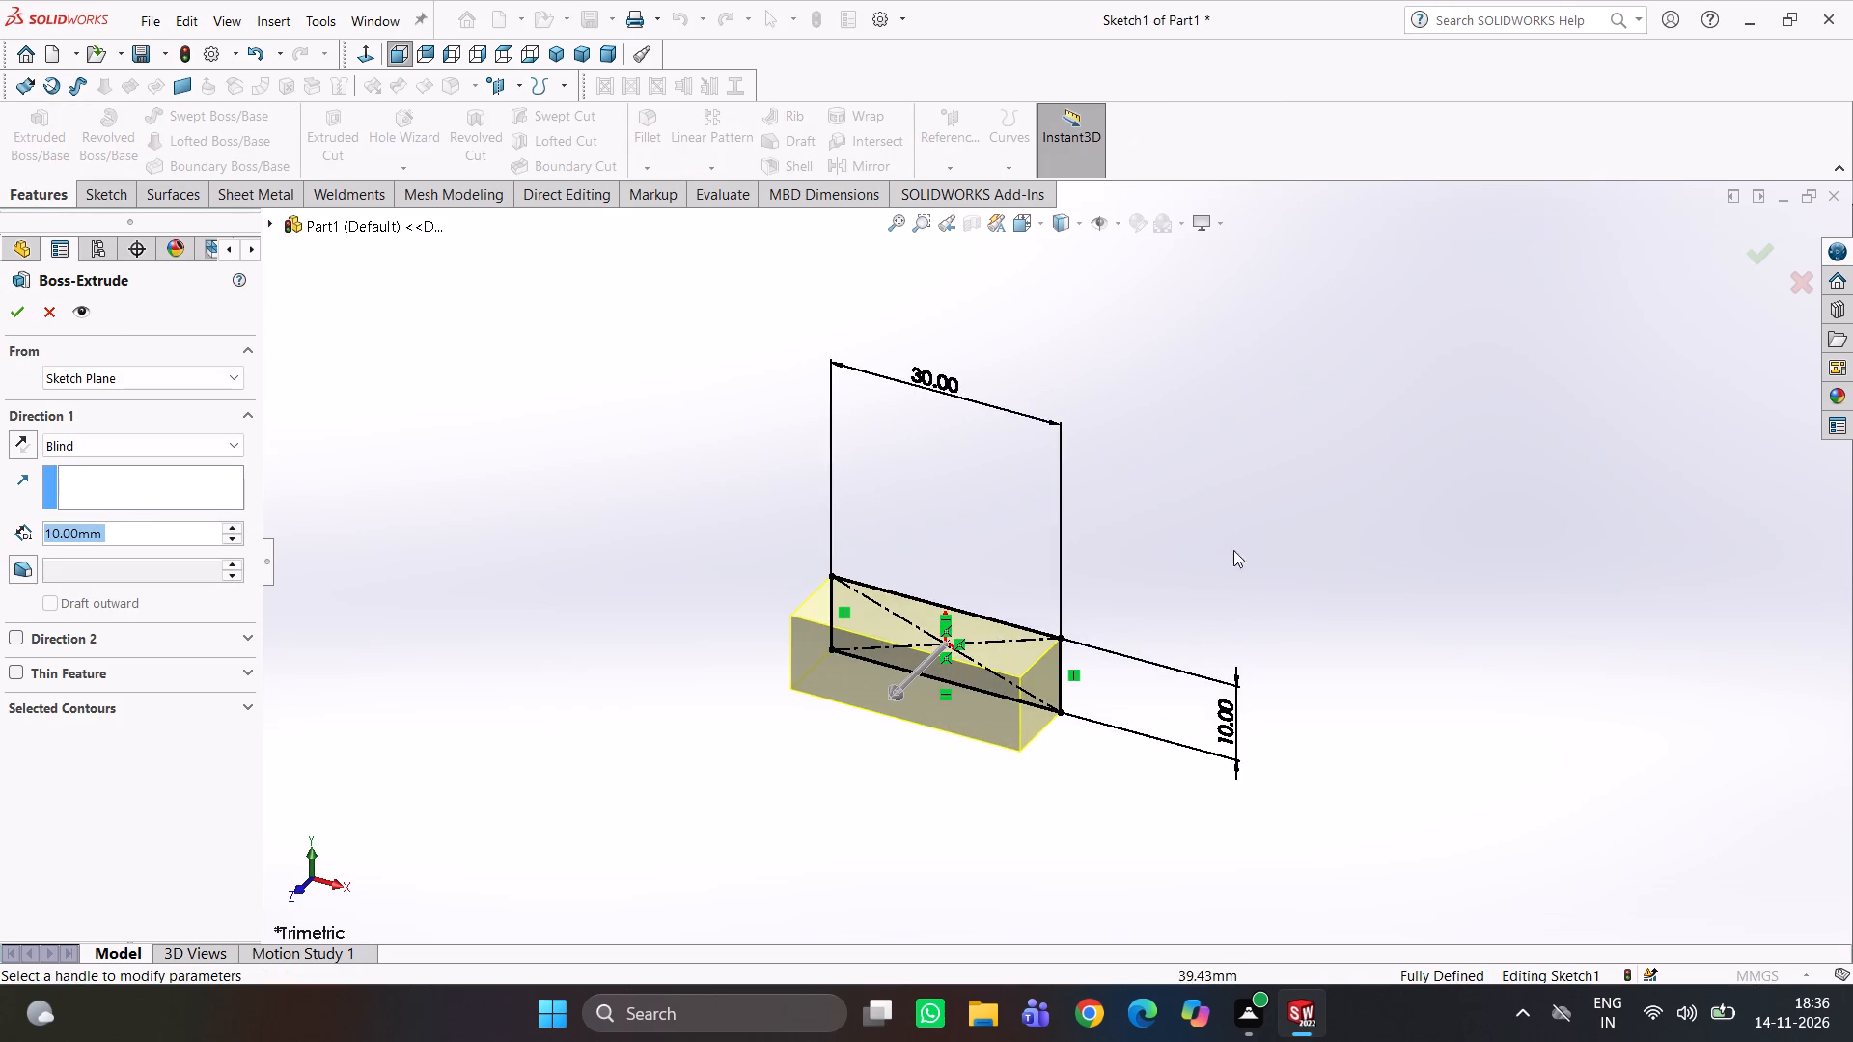
drag(121, 528, 0, 537)
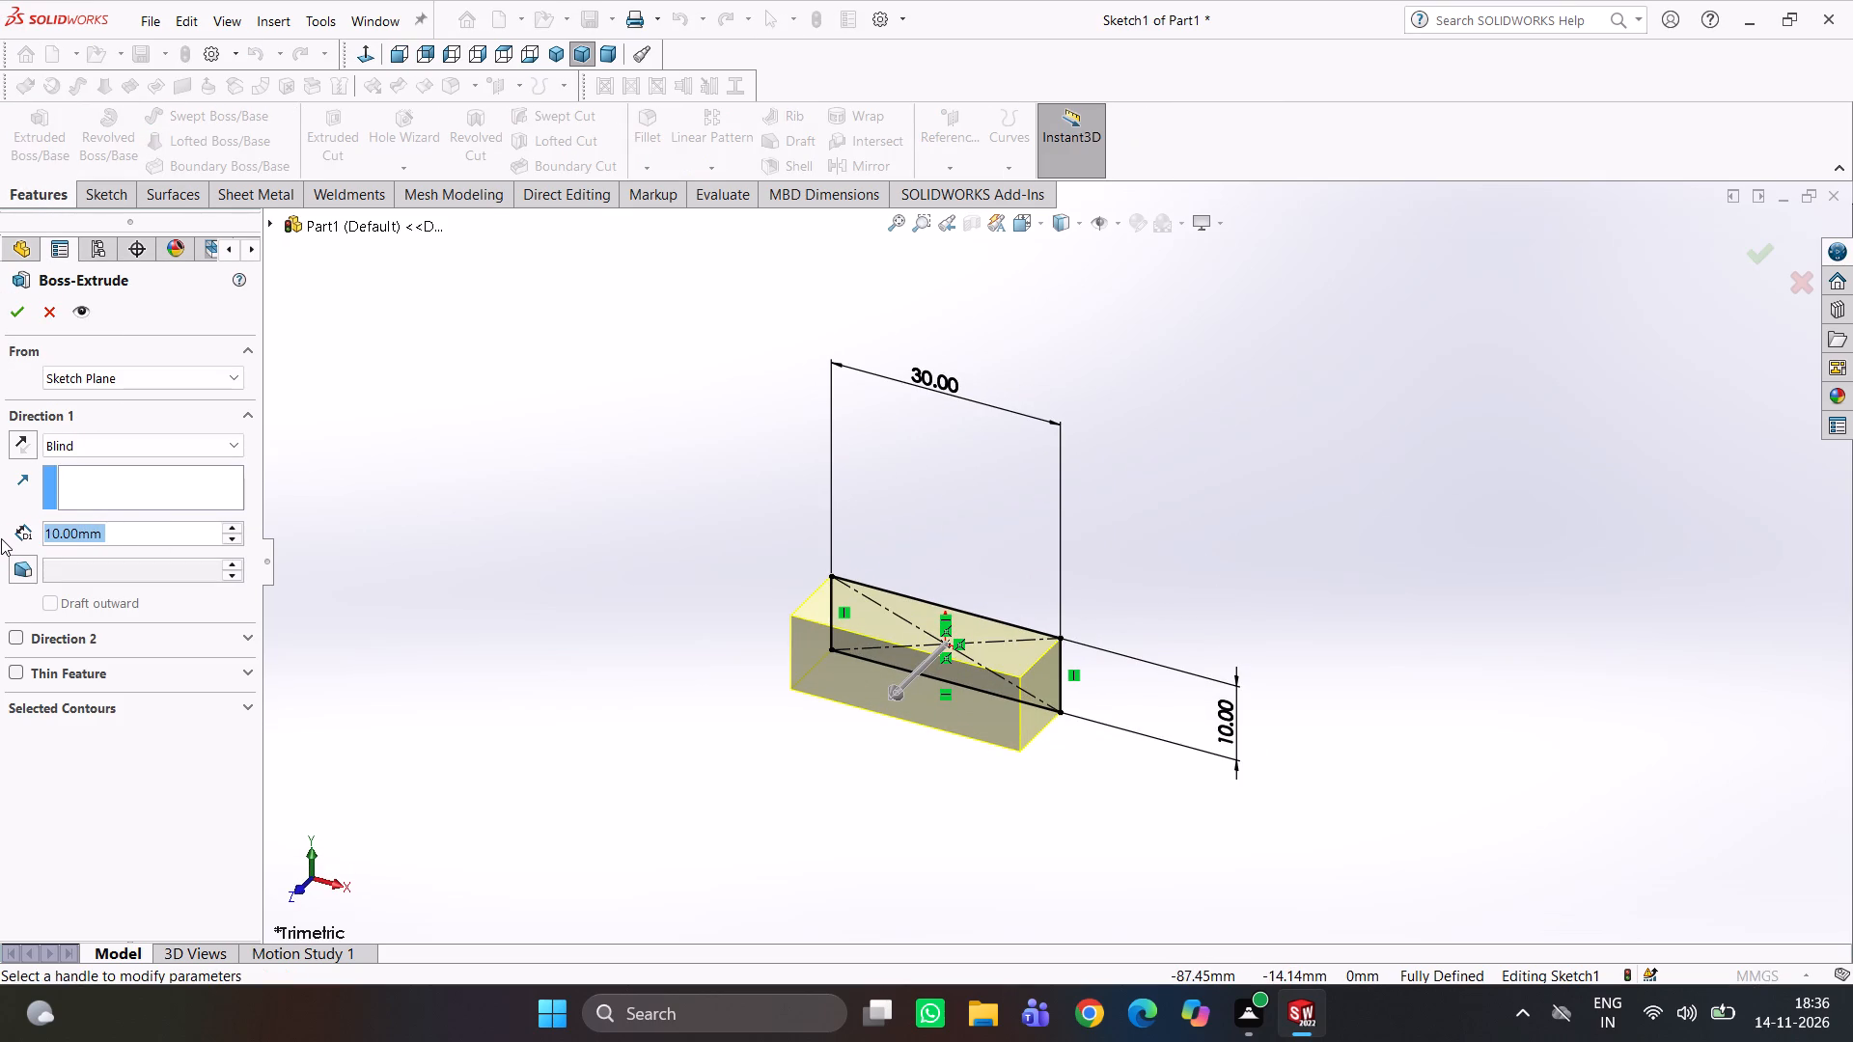
text(200)
key(Return)
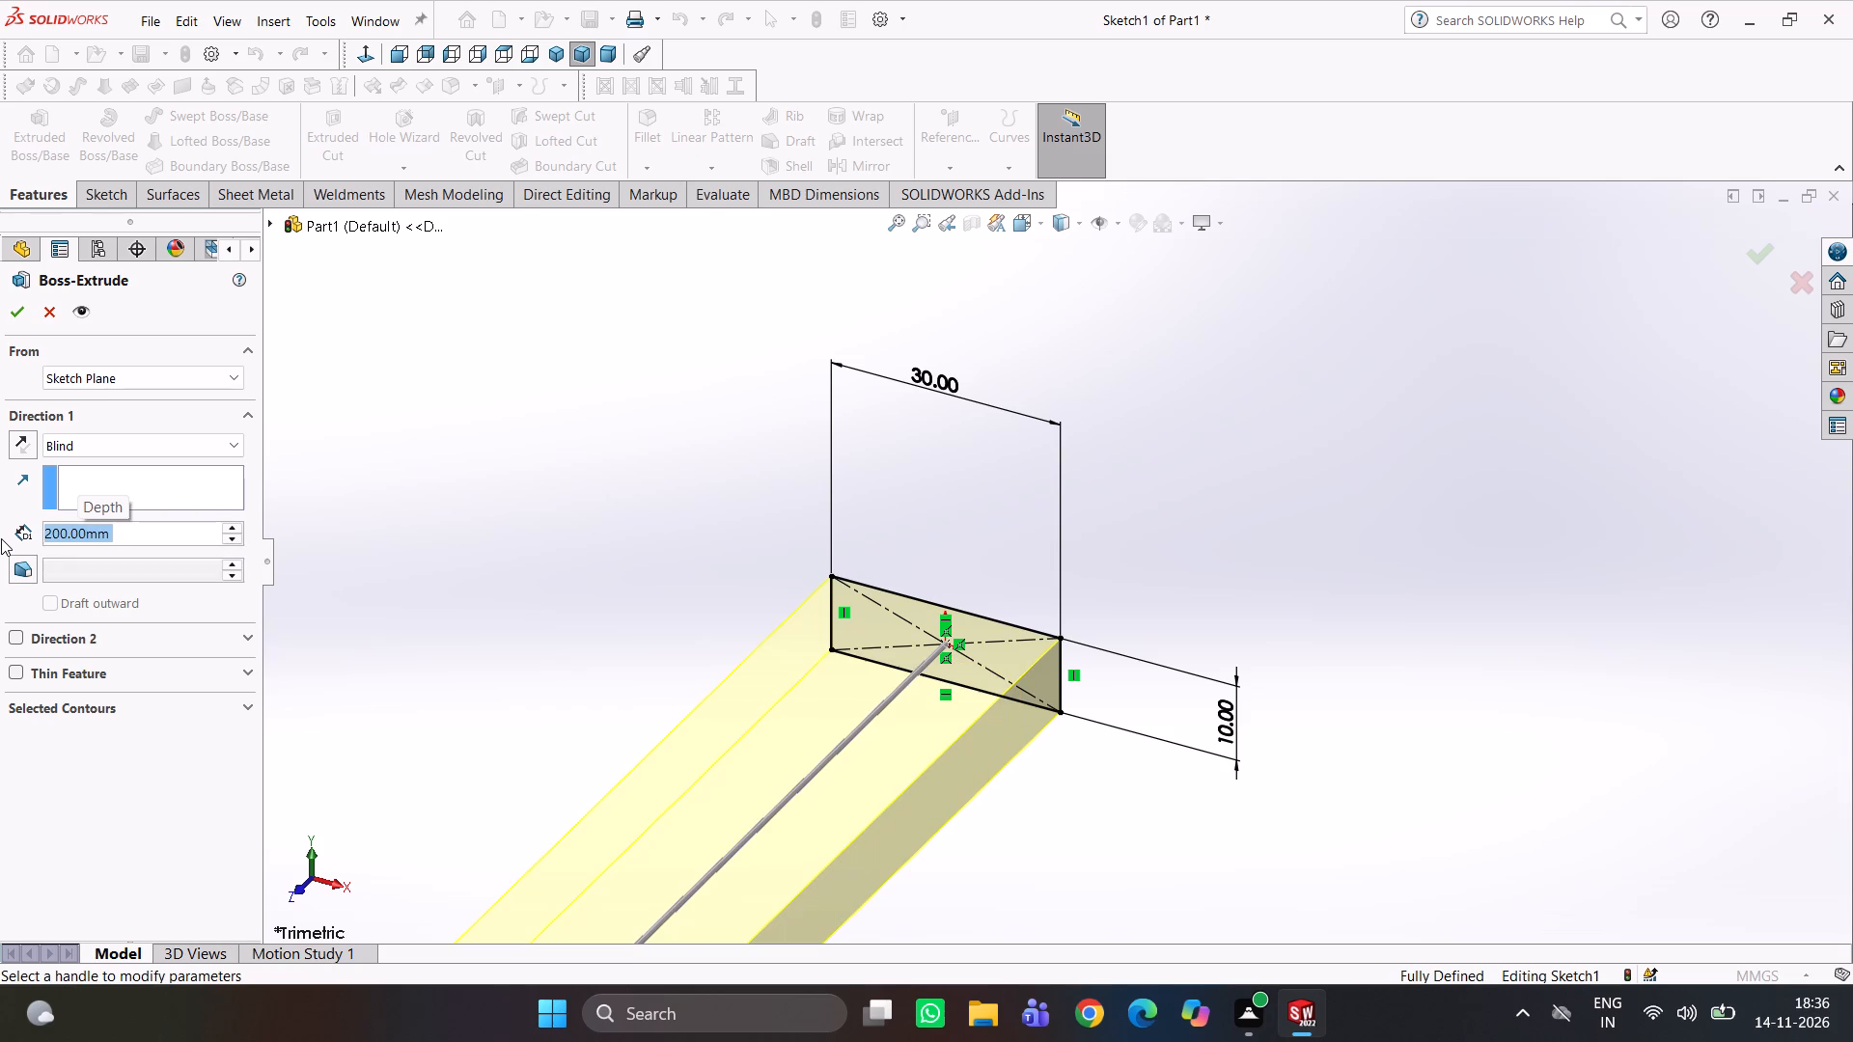
click(127, 438)
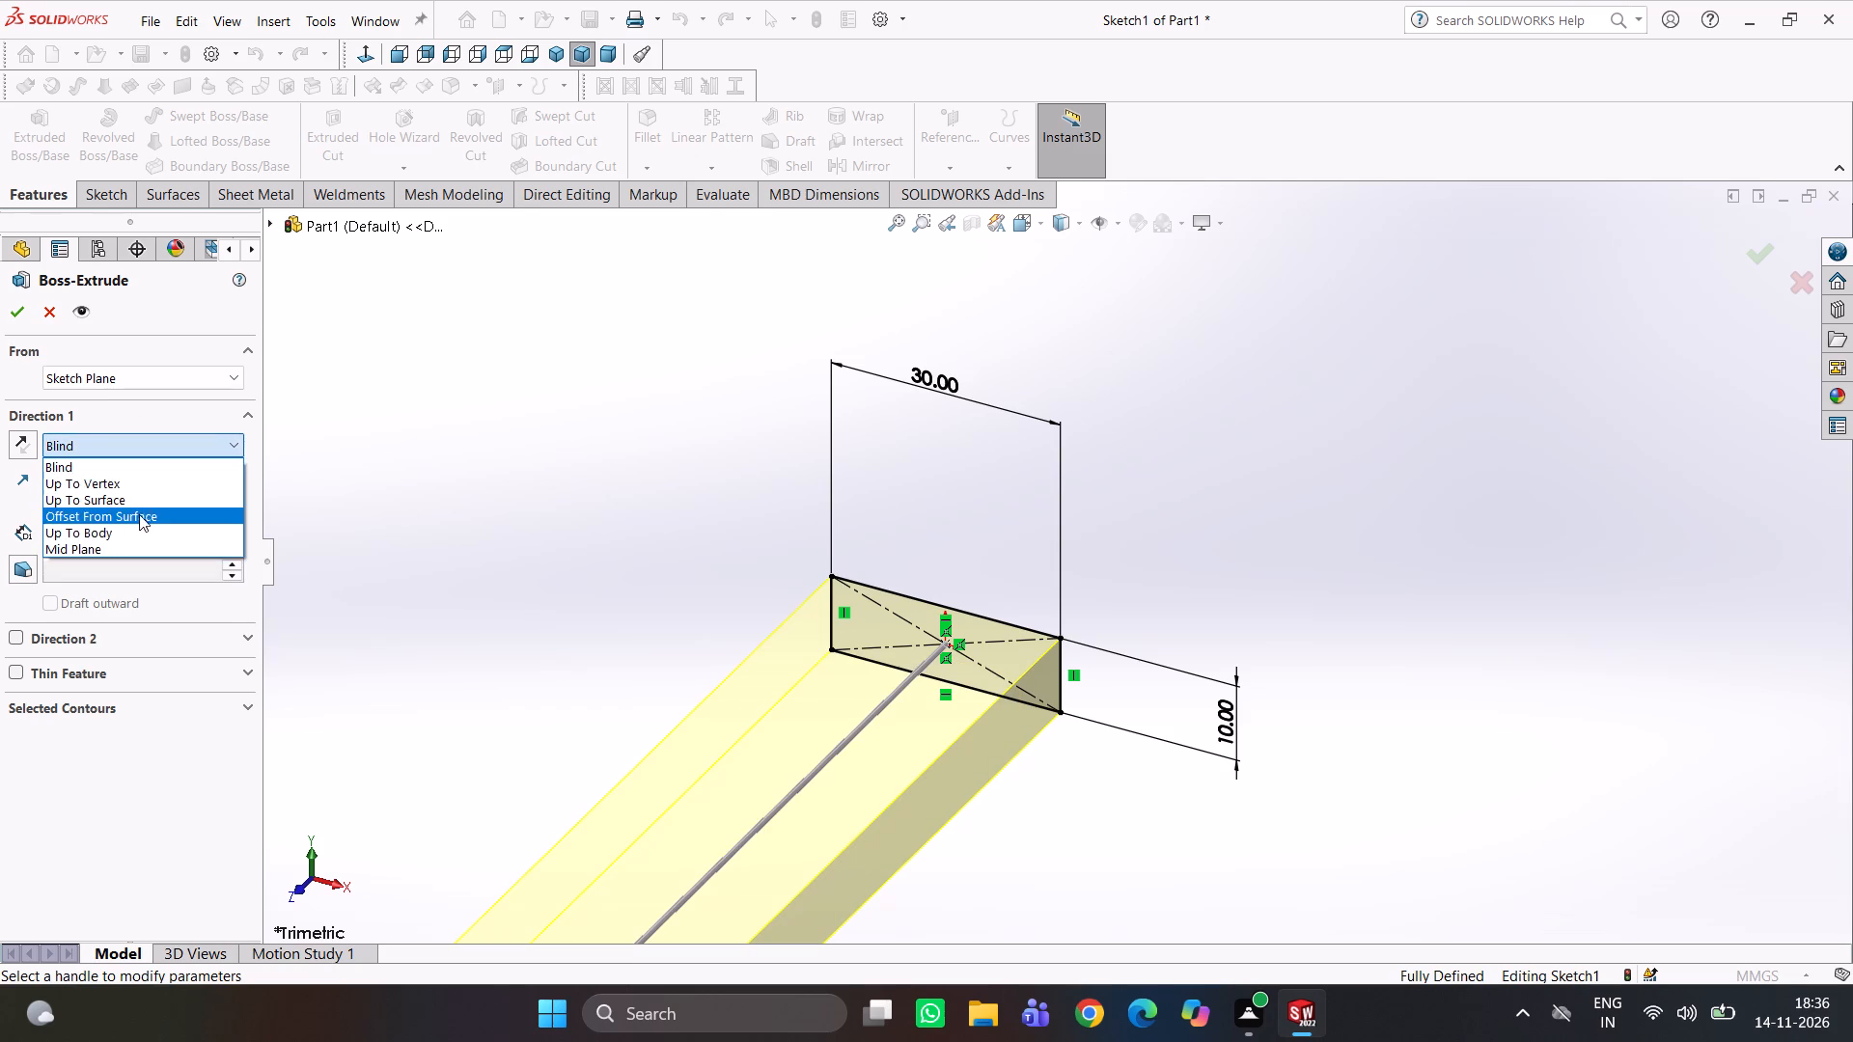
click(127, 541)
scroll(667, 722, up, 4)
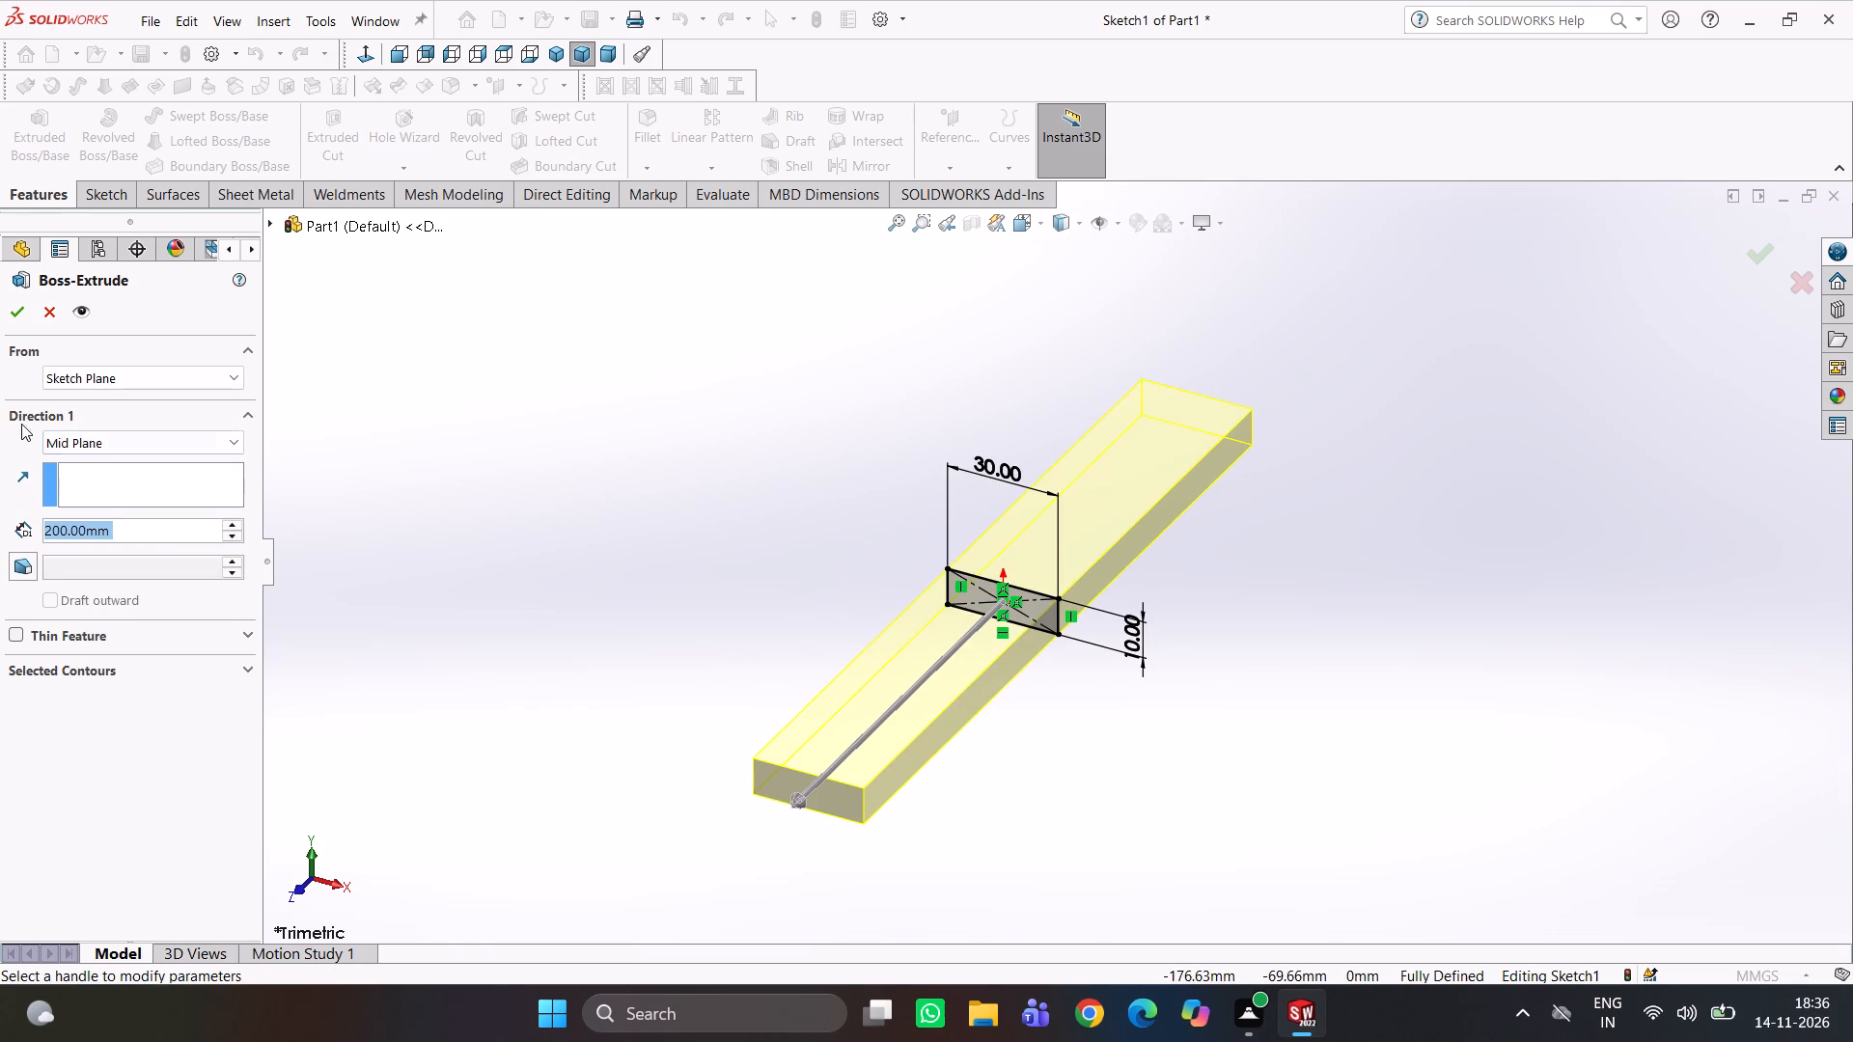
click(9, 296)
click(19, 314)
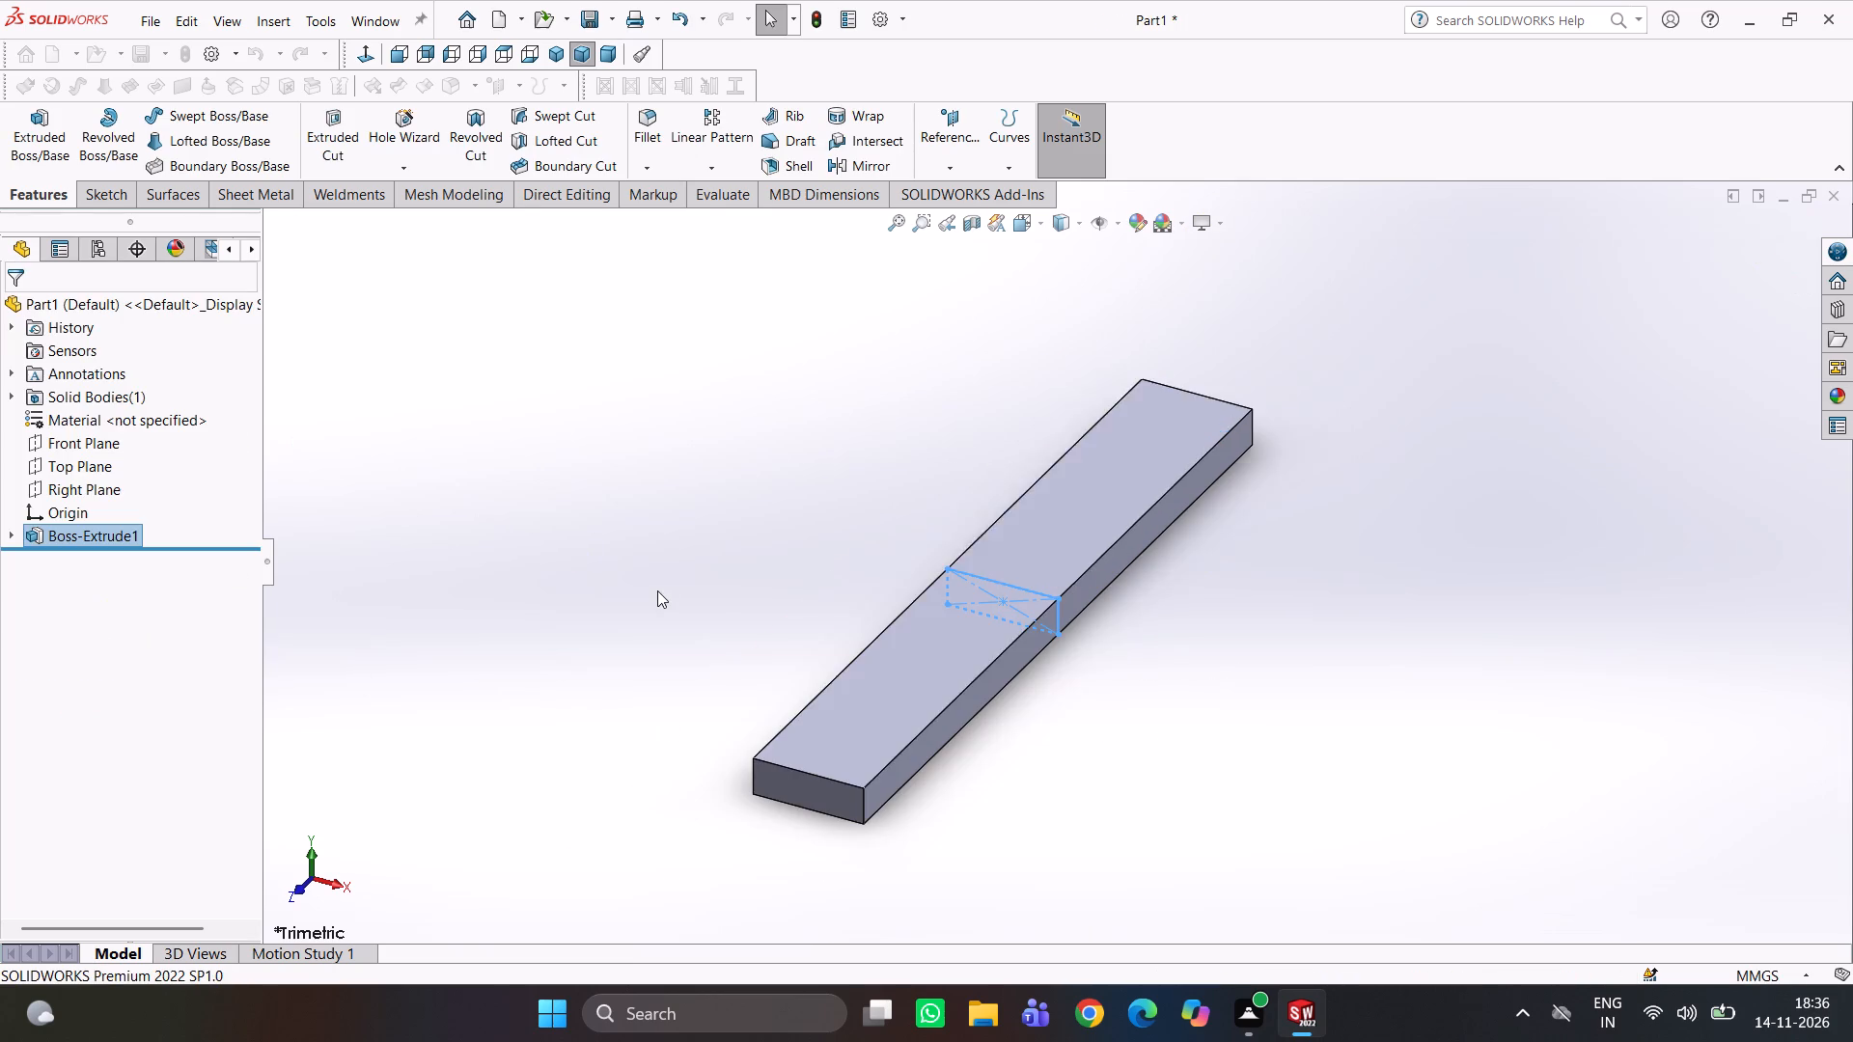
click(1253, 640)
Chamfer the two long upper edges of the bar with a 5 mm distance at 45 degrees.
scroll(1174, 564, down, 3)
middle_drag(1184, 564, 1141, 546)
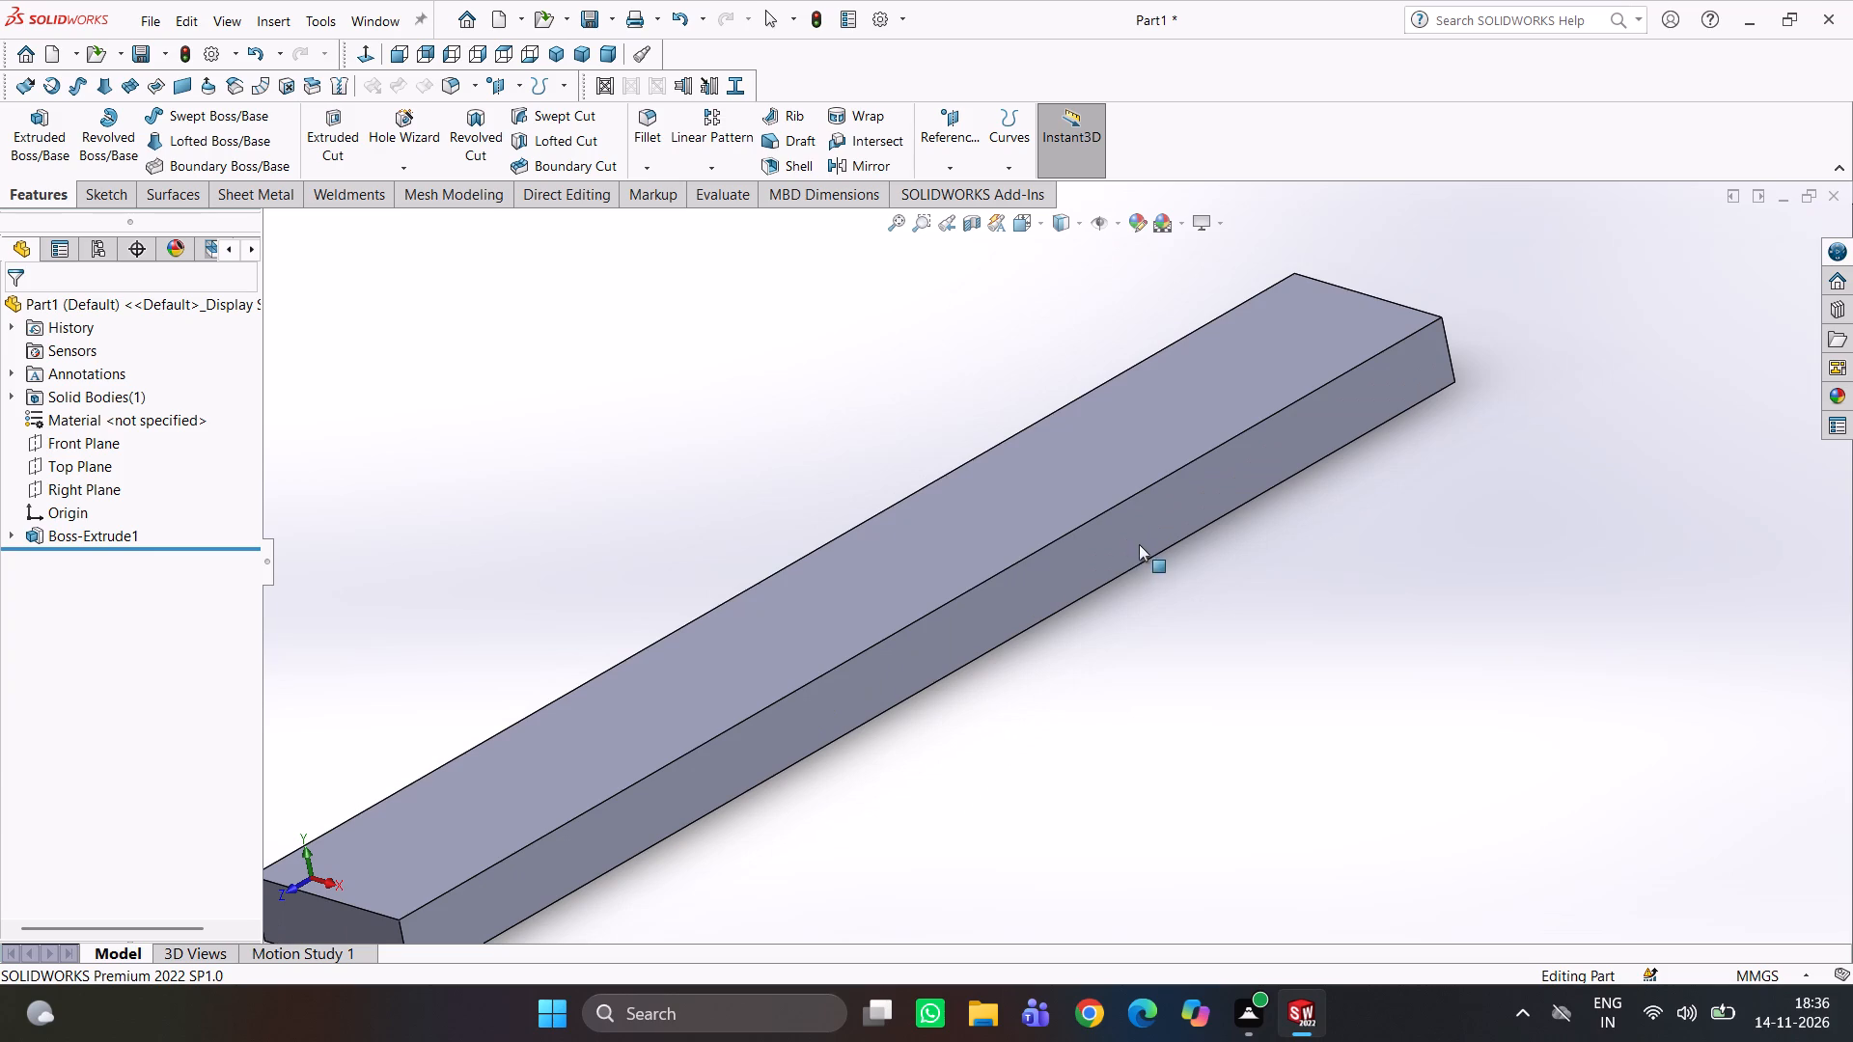
click(638, 169)
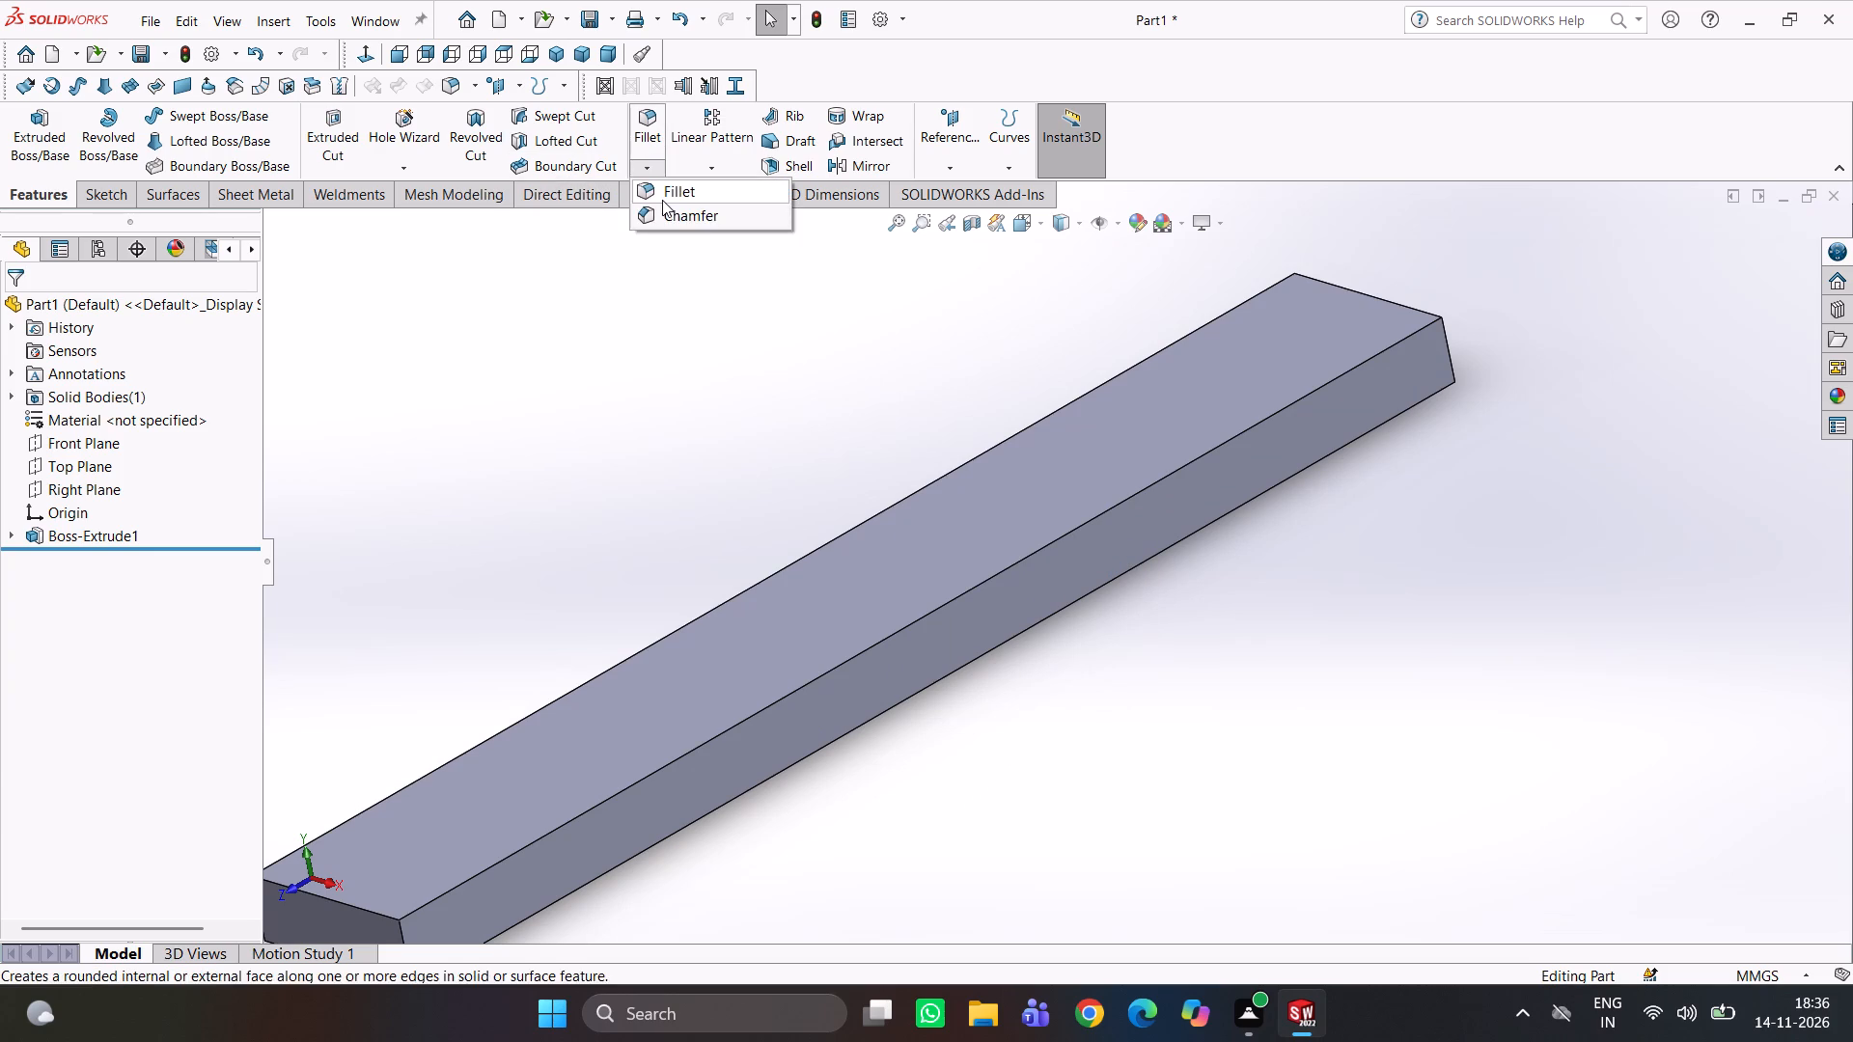
click(663, 209)
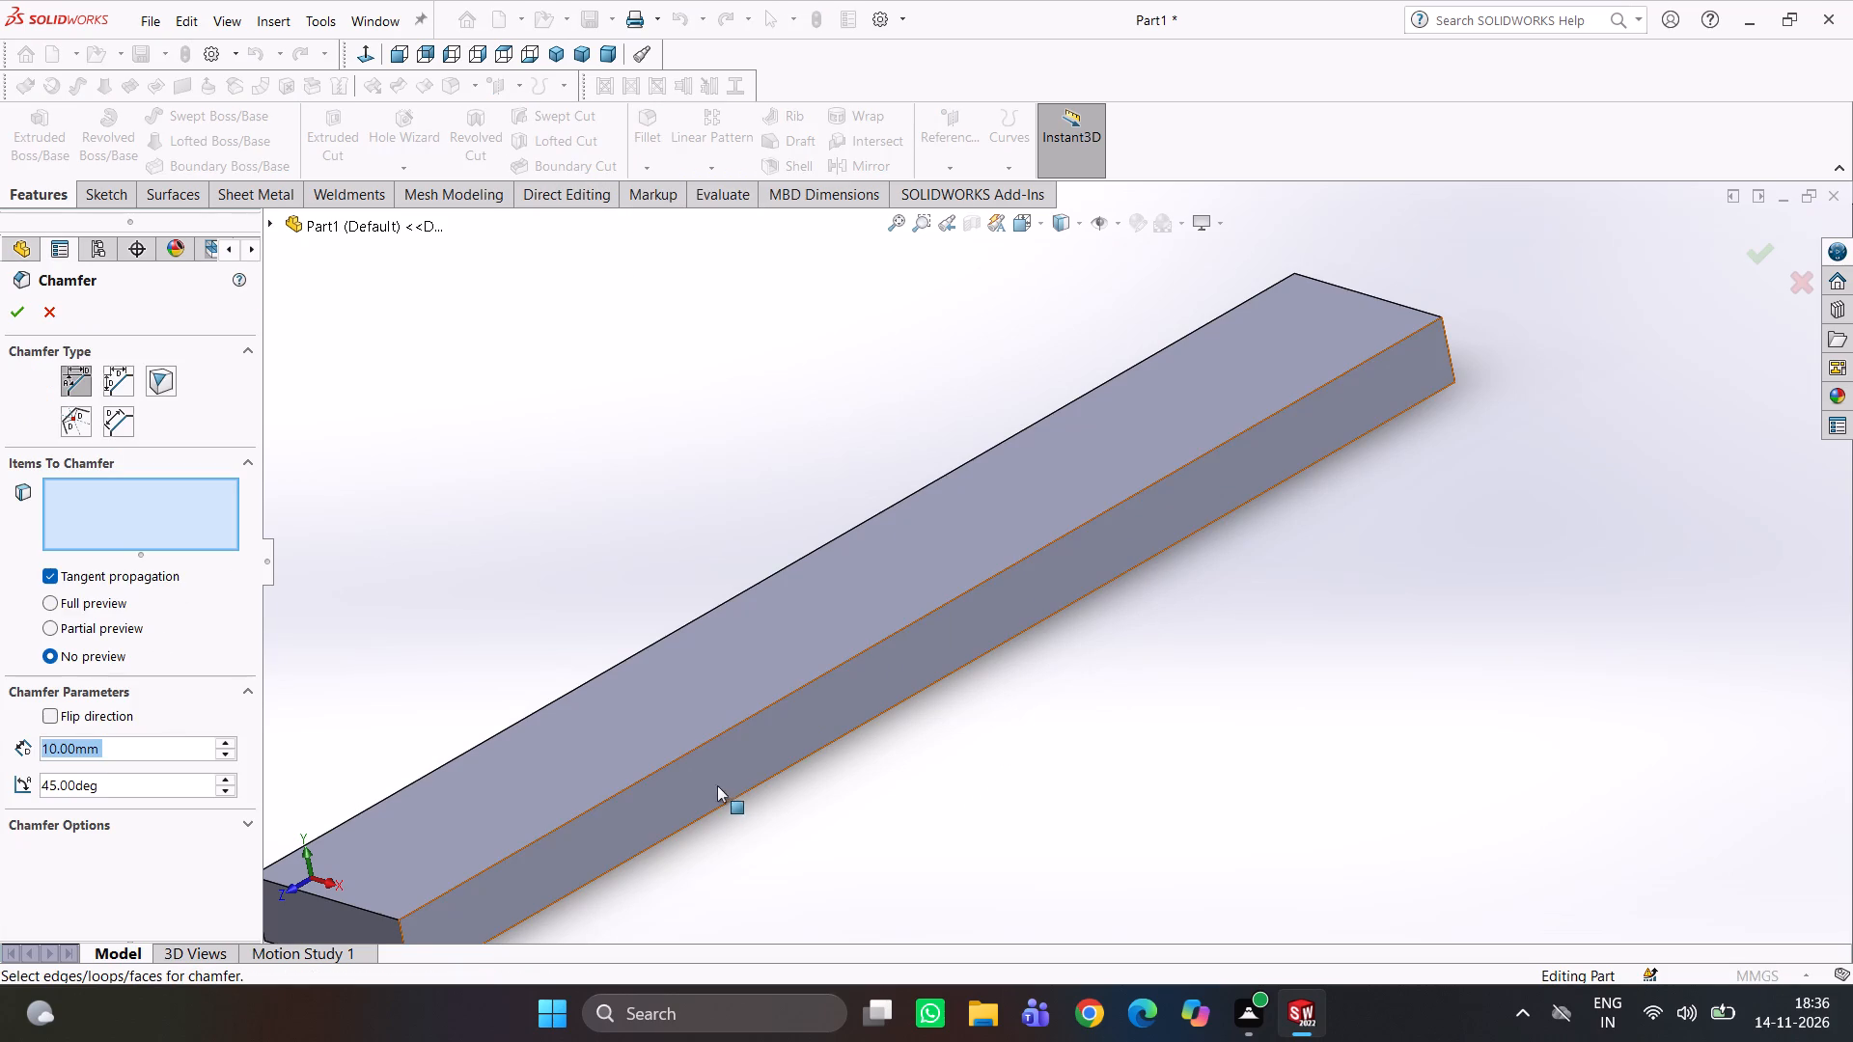
click(719, 737)
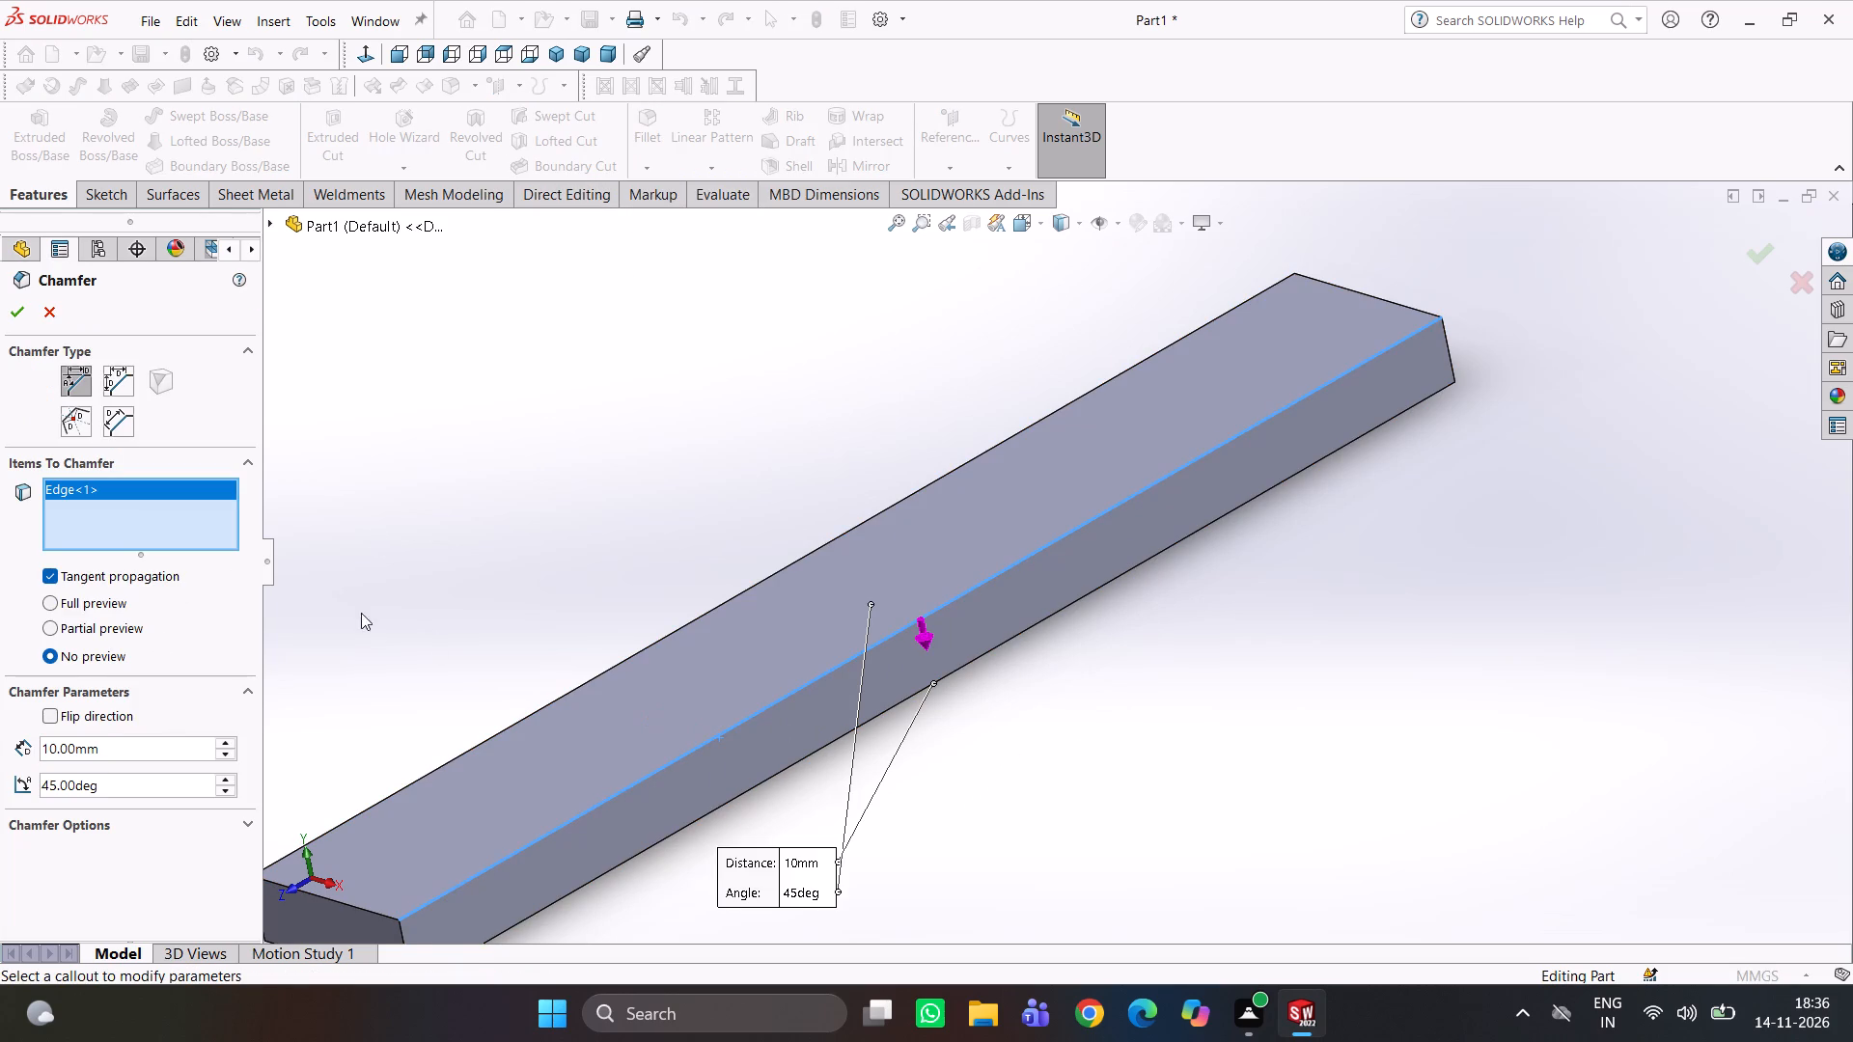
drag(154, 749, 0, 781)
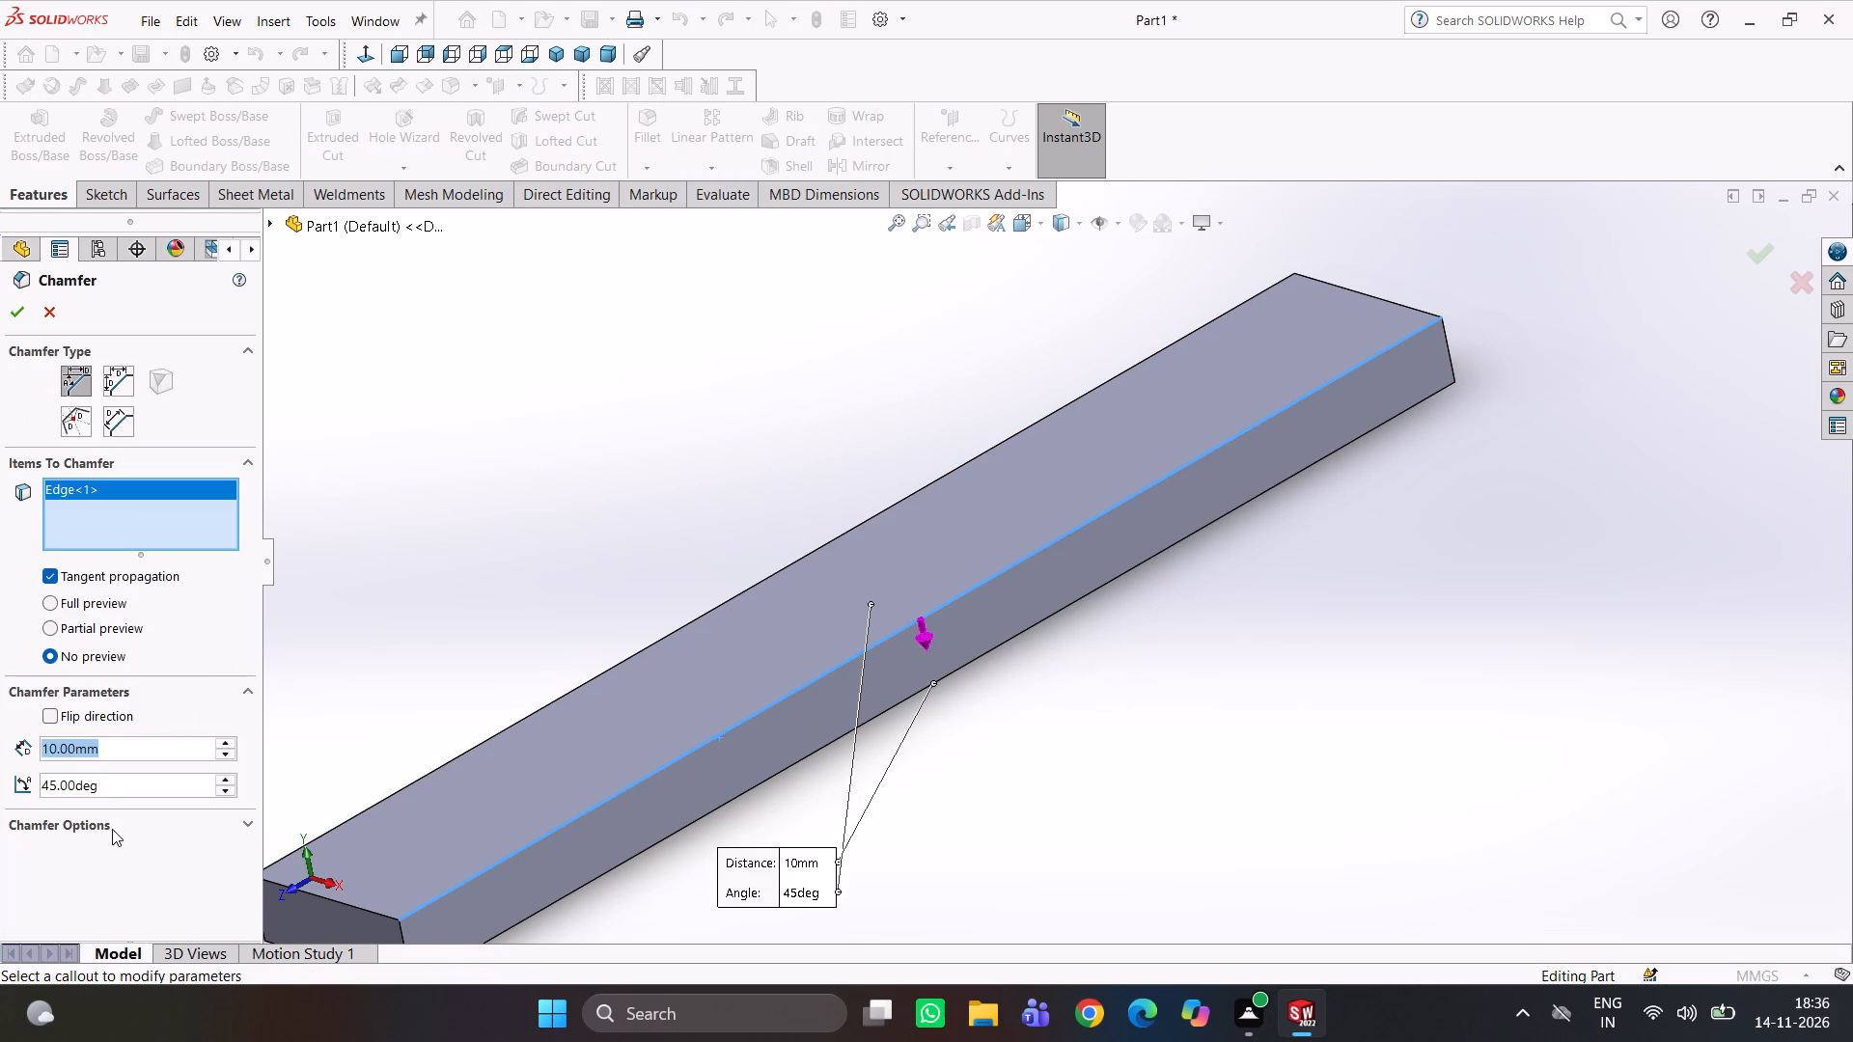
key(5)
key(Return)
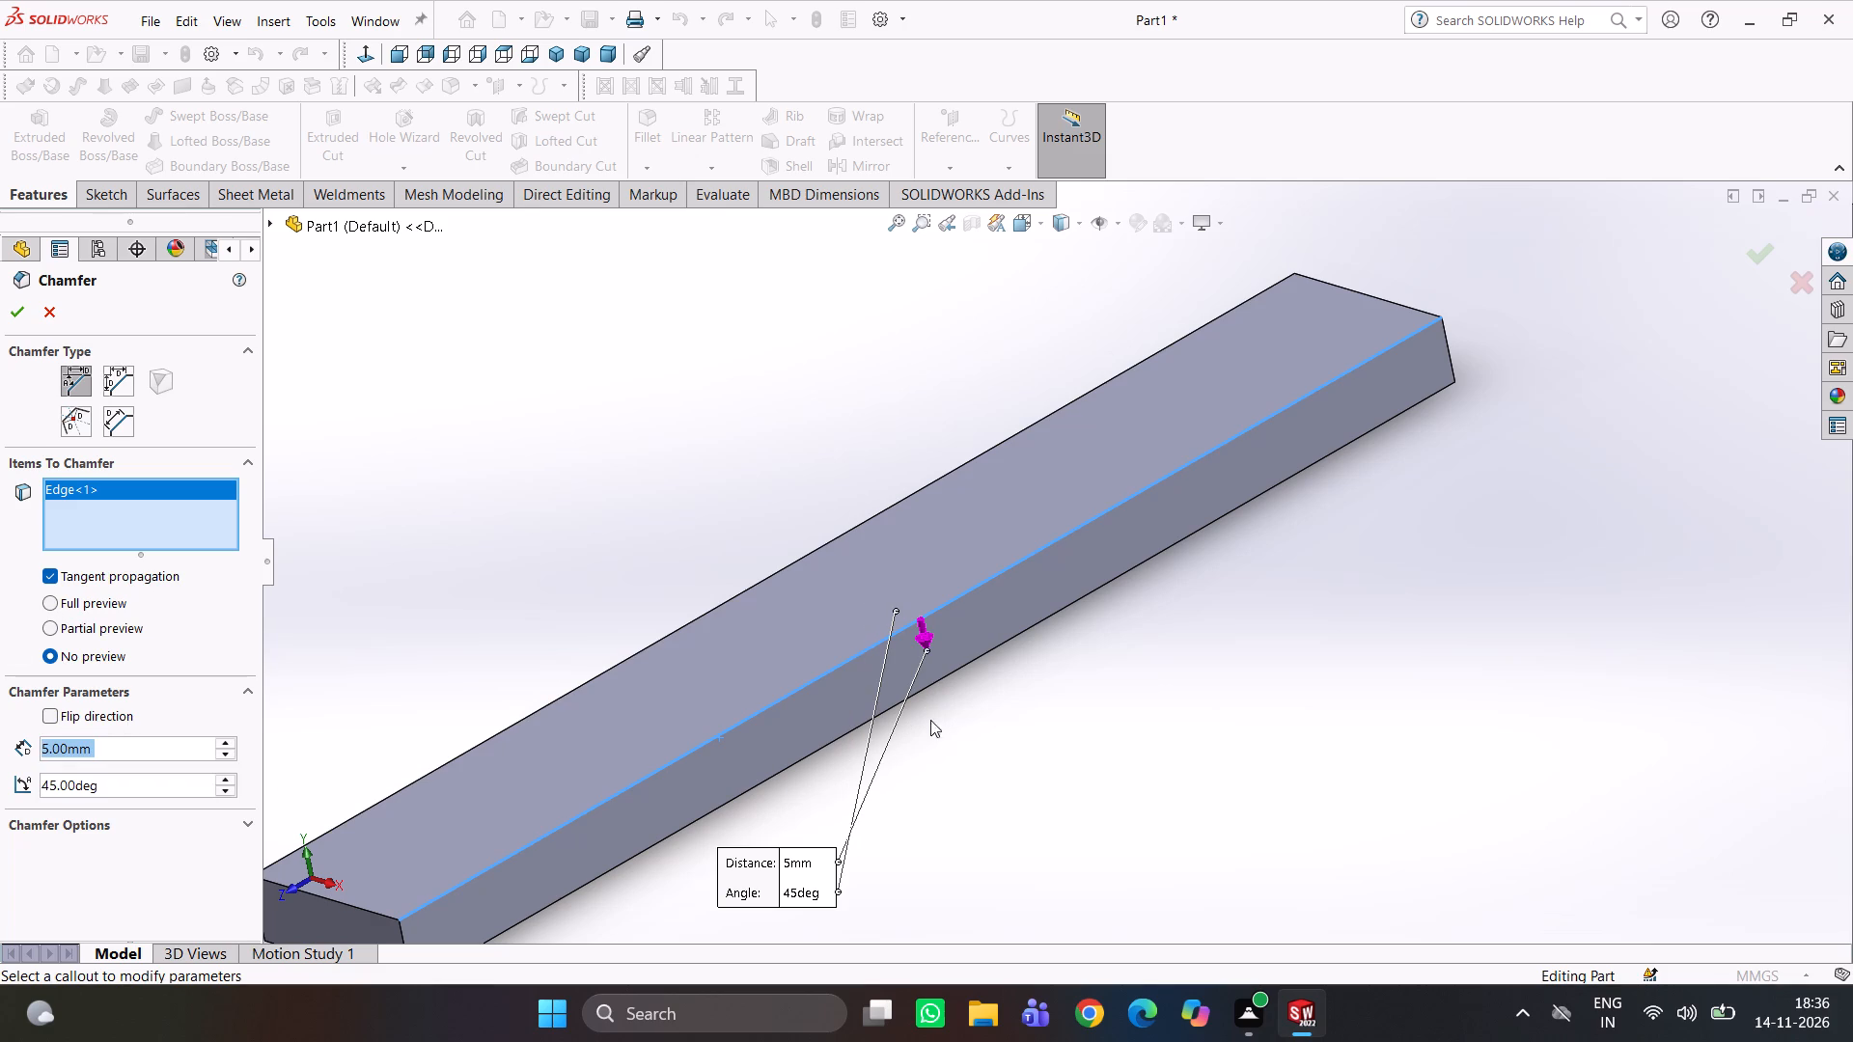
middle_drag(907, 689, 1049, 759)
click(791, 627)
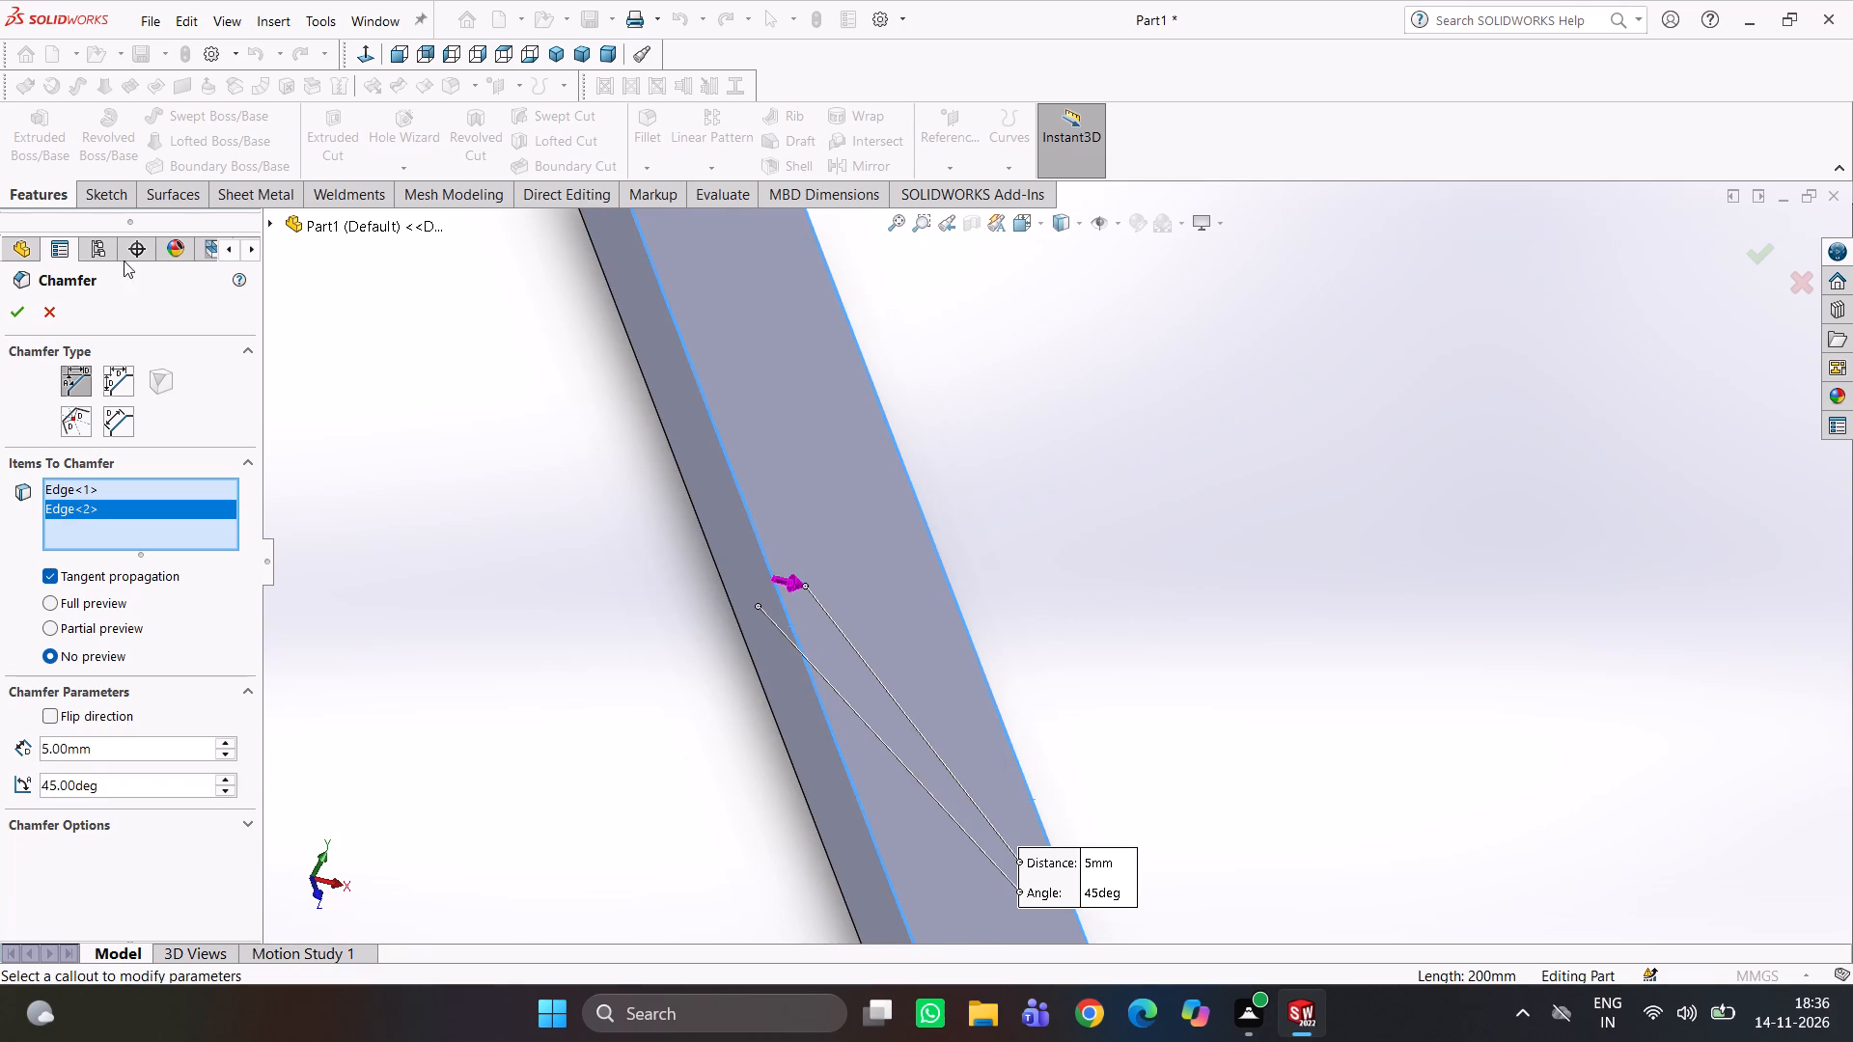
click(16, 310)
Open a new sketch on the bar's flat top face between the two chamfers.
middle_drag(878, 532, 789, 430)
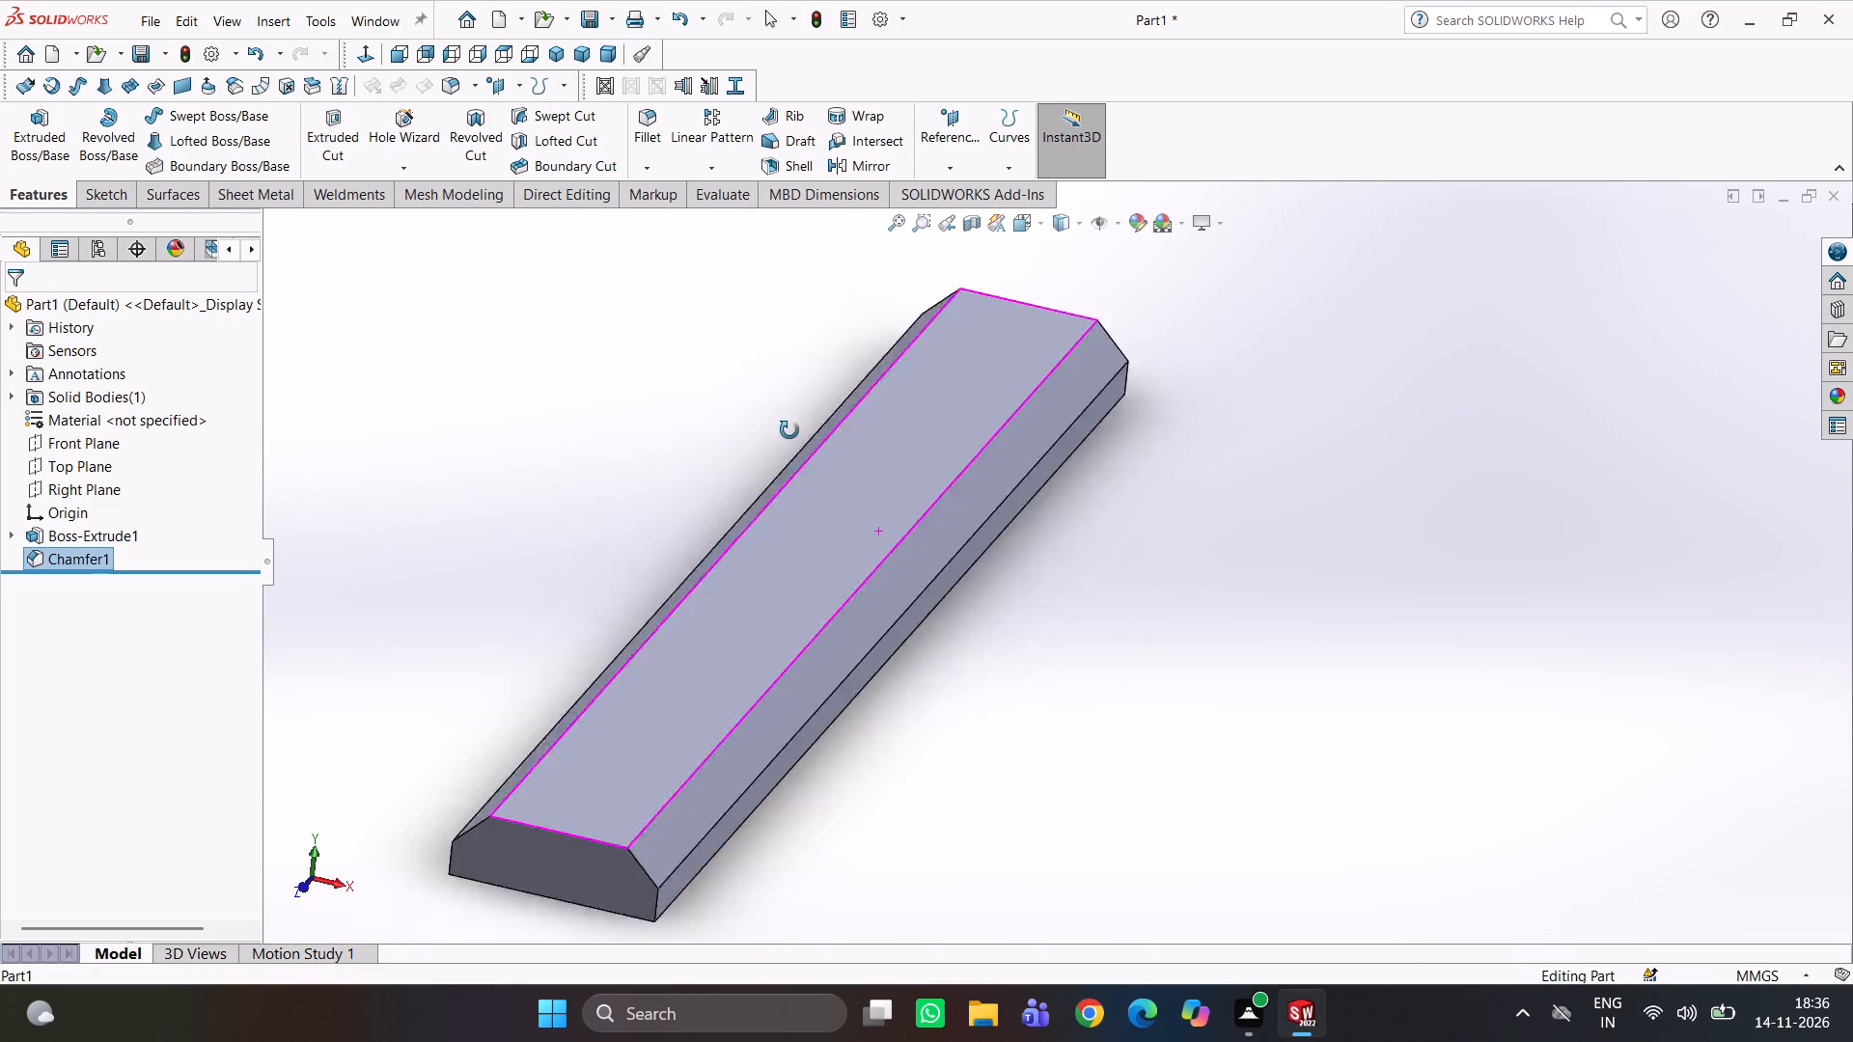
middle_drag(789, 430, 775, 411)
scroll(785, 463, up, 1)
middle_drag(801, 483, 873, 474)
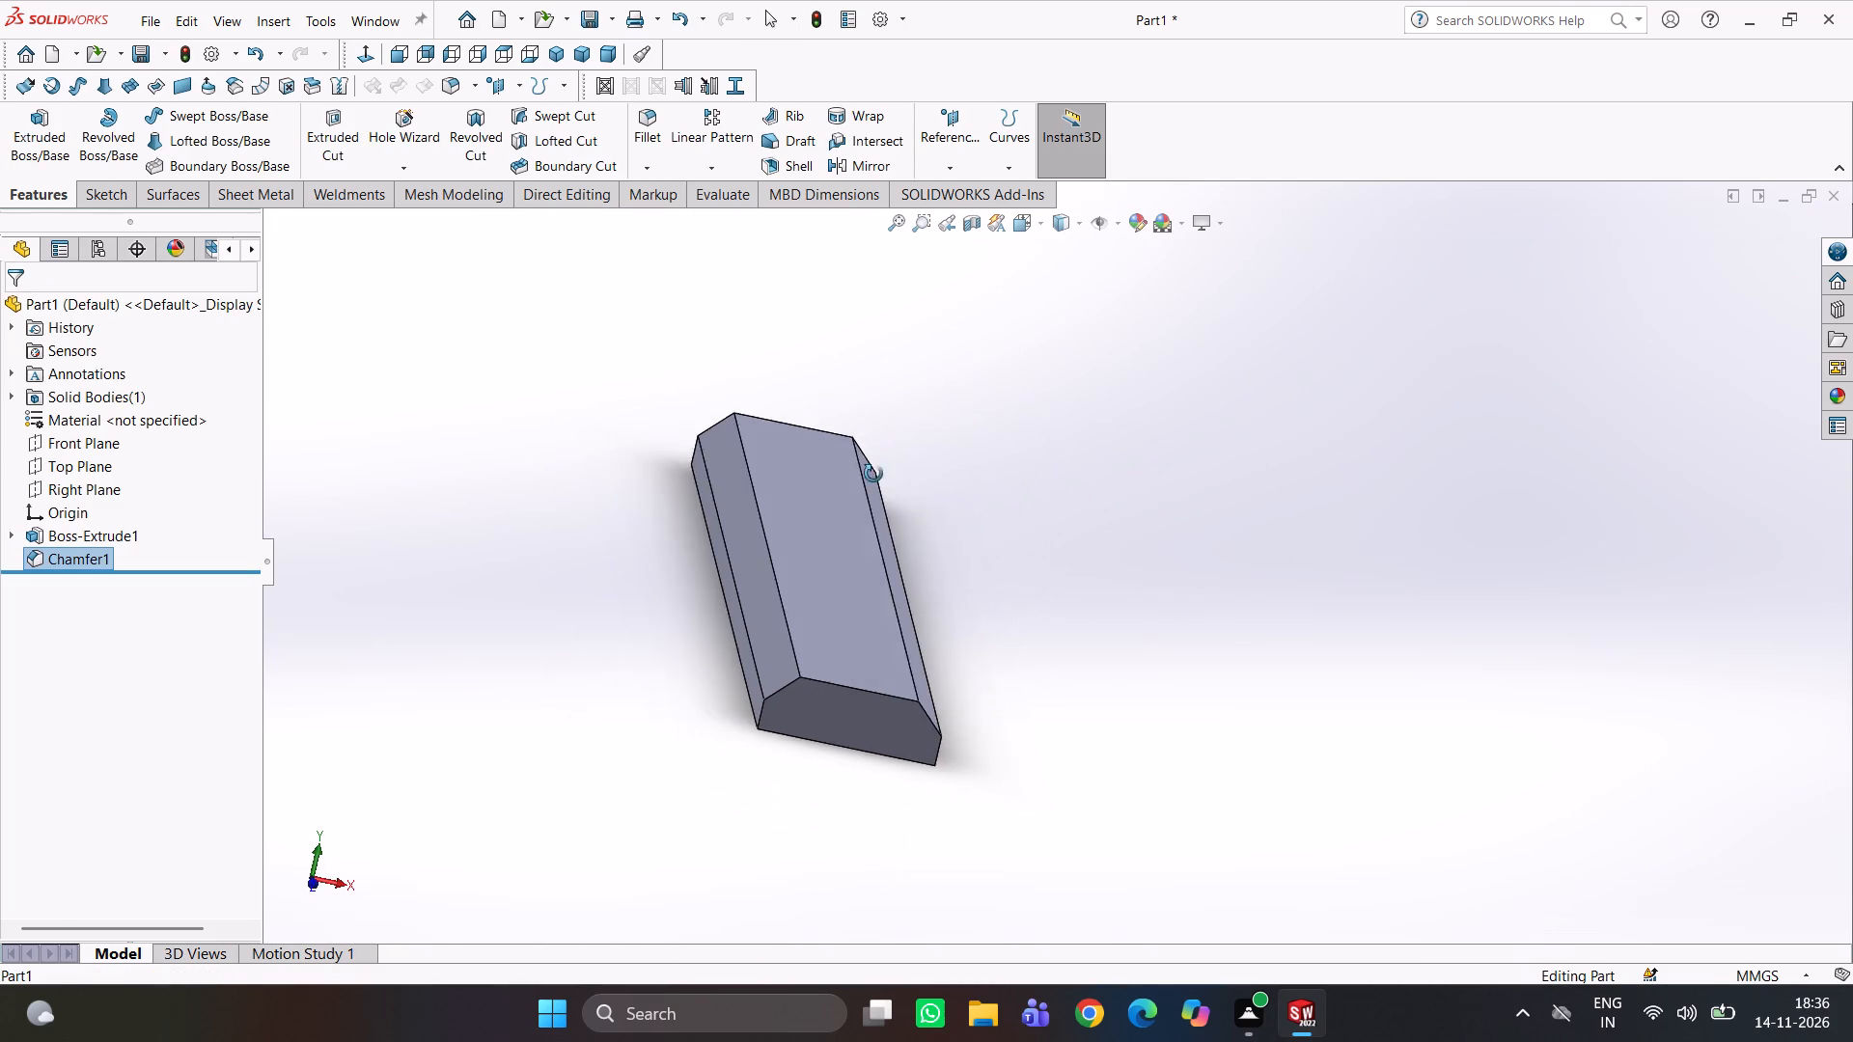
middle_drag(873, 474, 870, 463)
click(1364, 605)
middle_drag(951, 629, 884, 666)
click(754, 595)
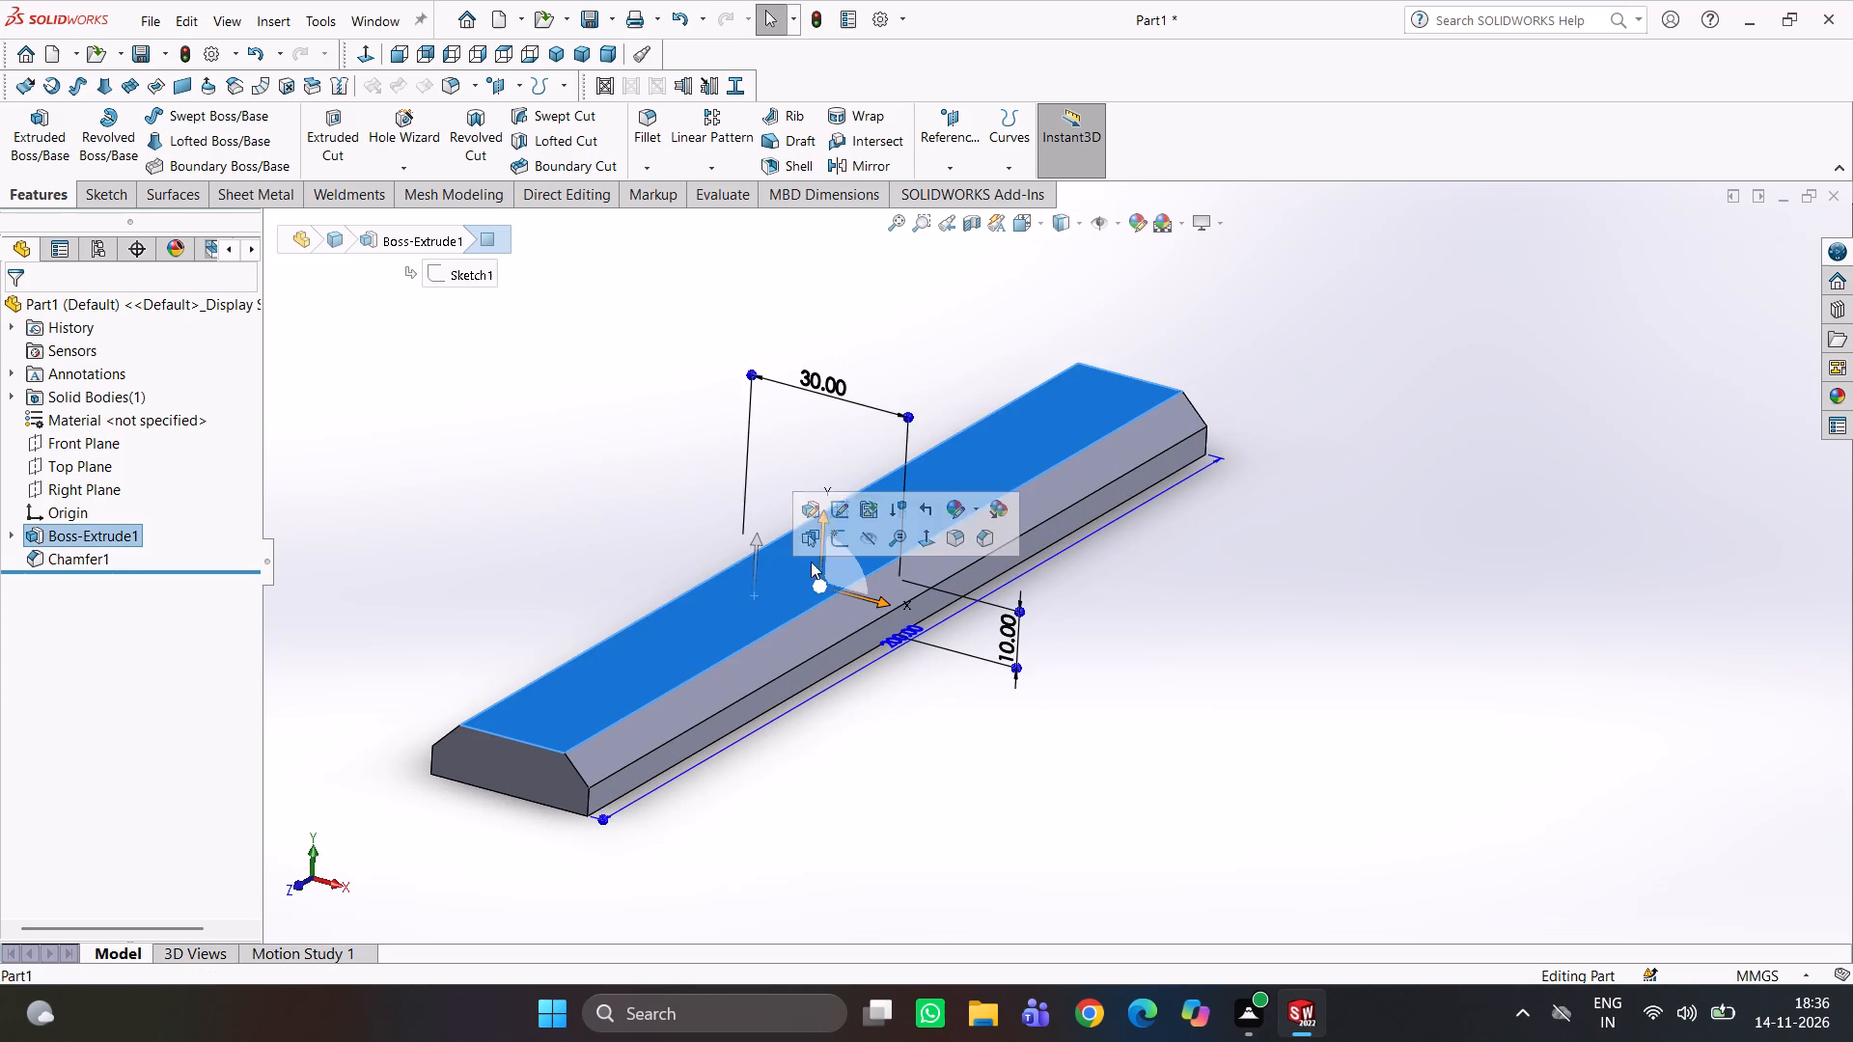
click(837, 543)
Draw a narrow corner rectangle along the middle of the top face, spanning the bar's full 200 mm length.
right_drag(1222, 613, 1496, 618)
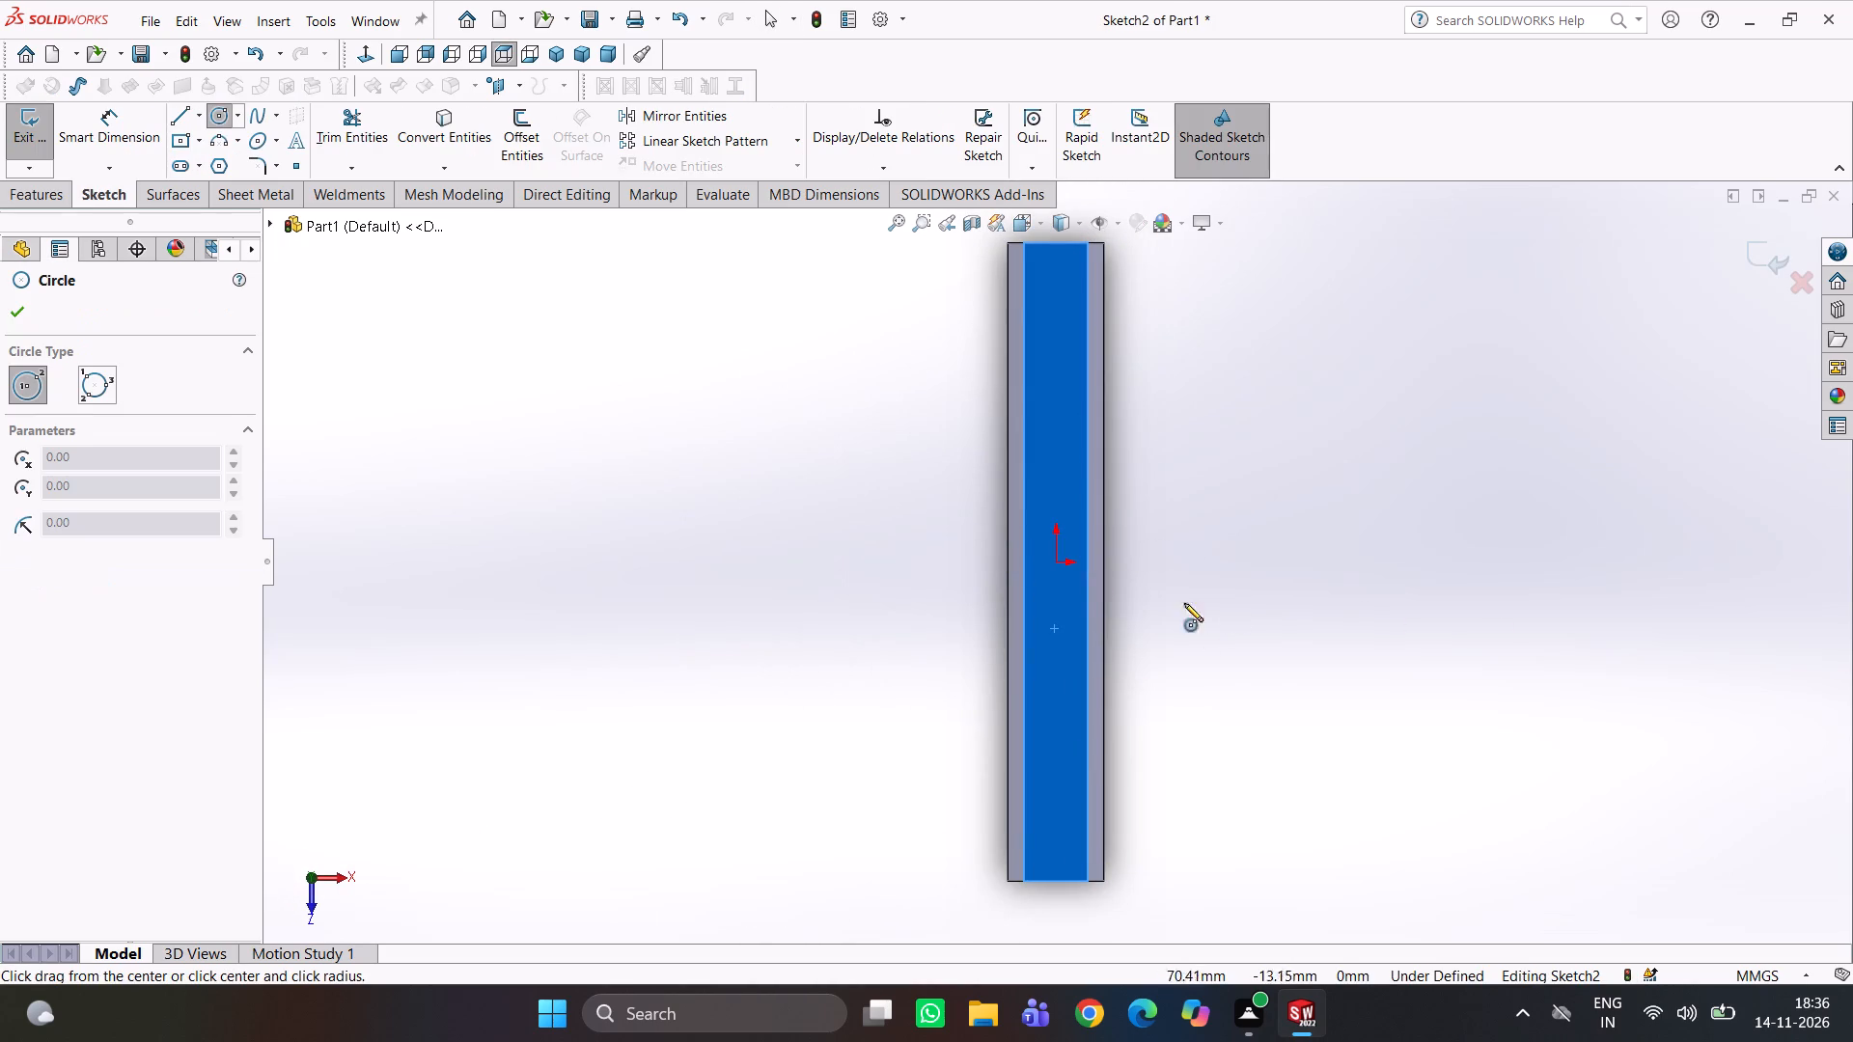
scroll(1017, 361, down, 3)
scroll(1114, 379, up, 3)
scroll(1106, 377, down, 3)
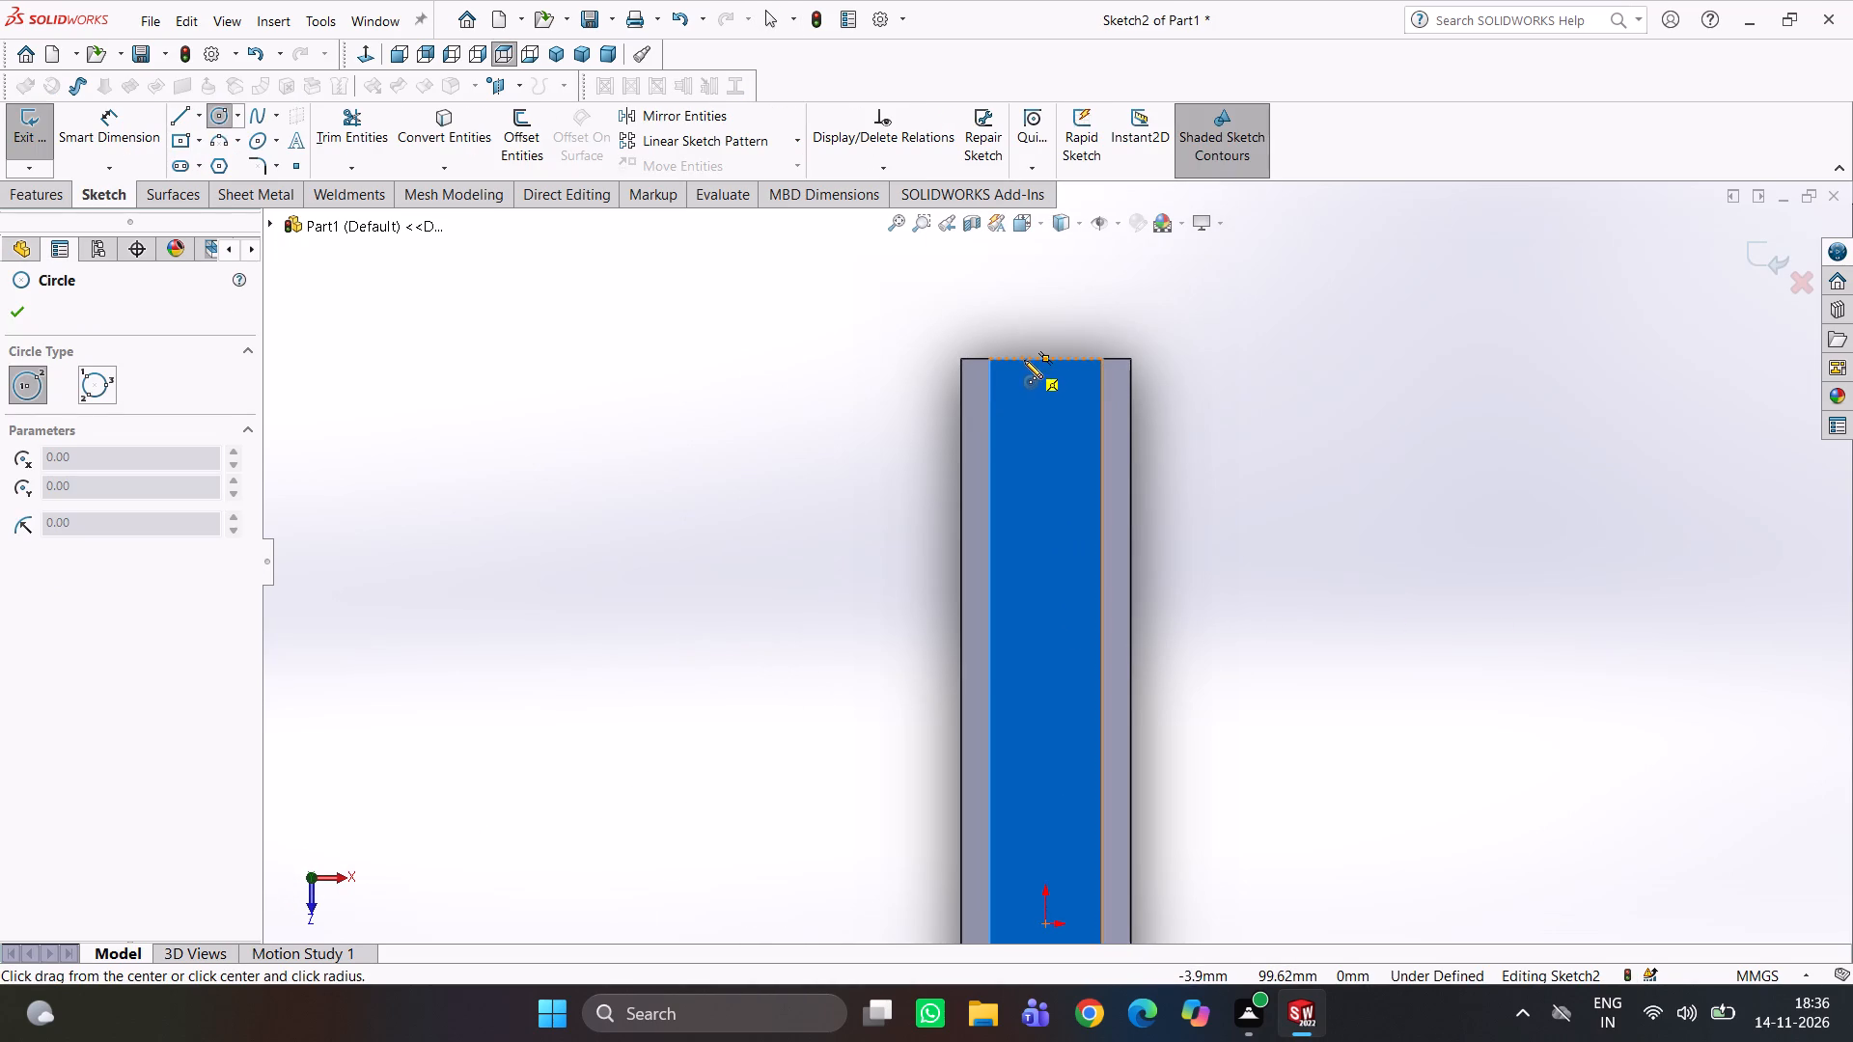
click(199, 140)
click(214, 175)
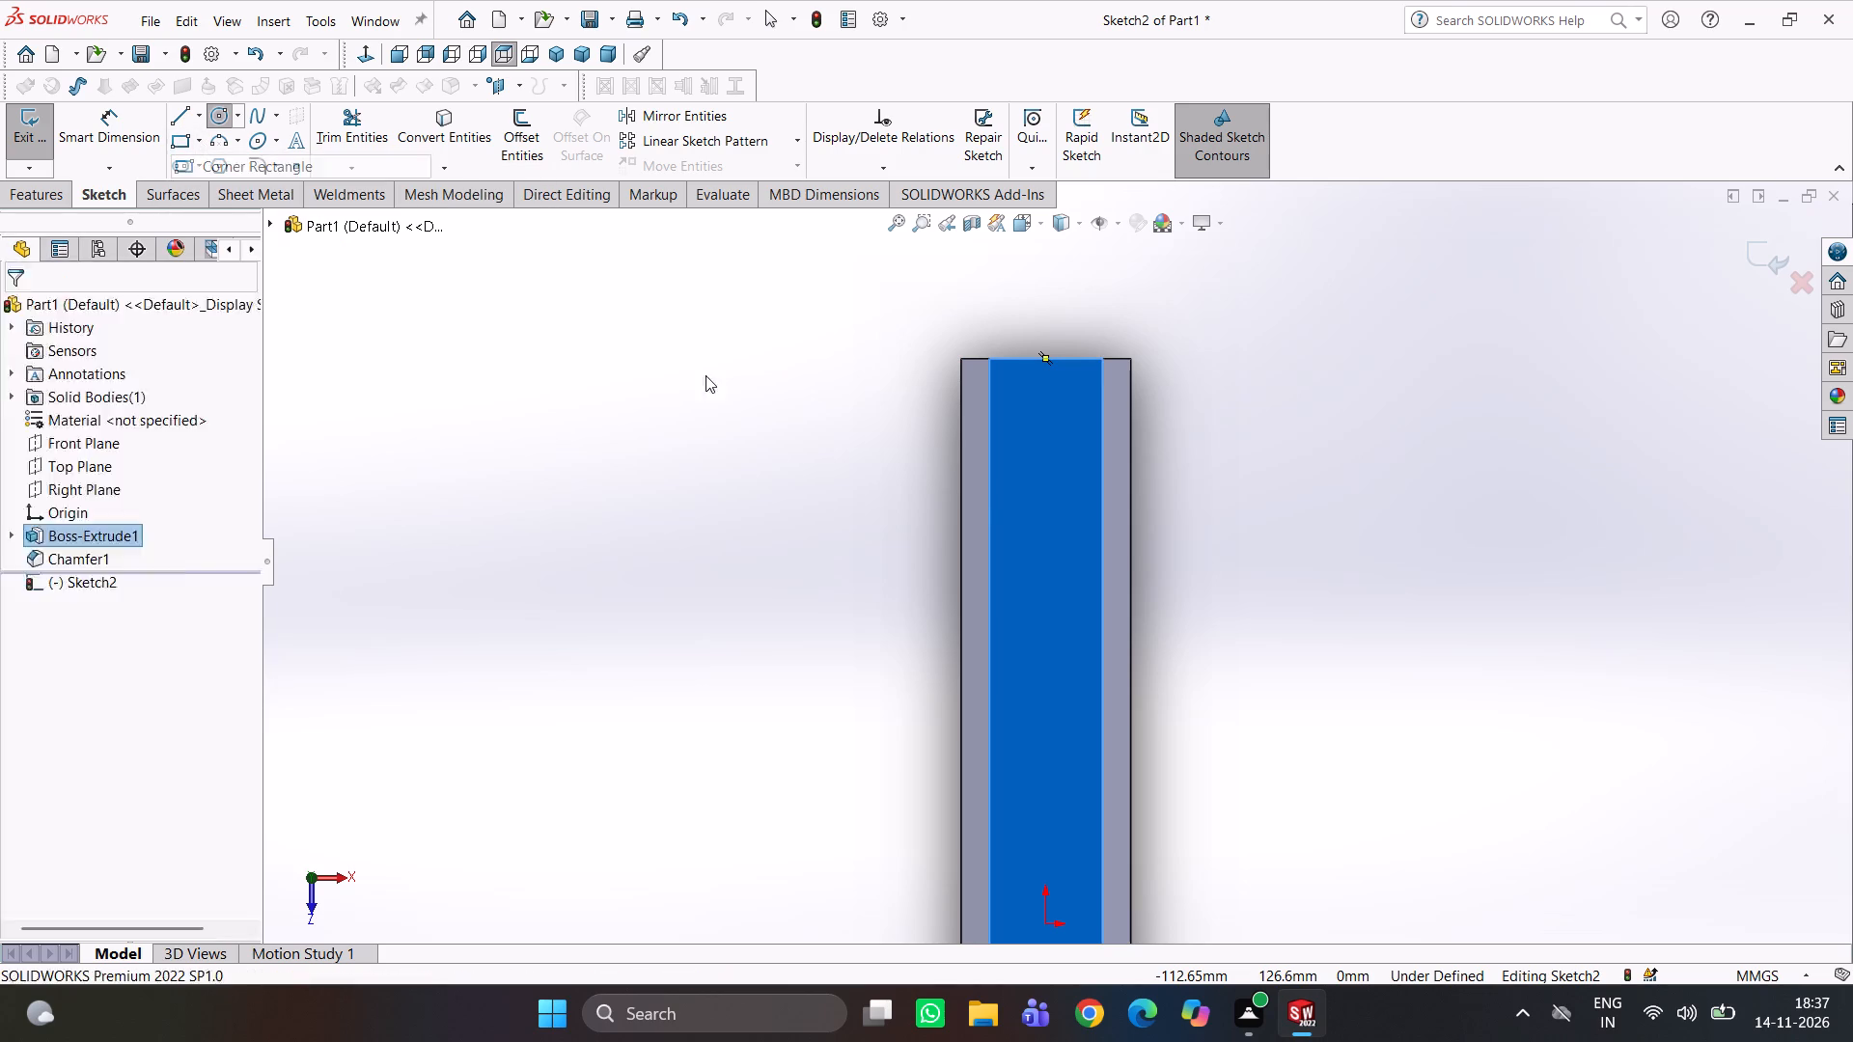
click(1018, 359)
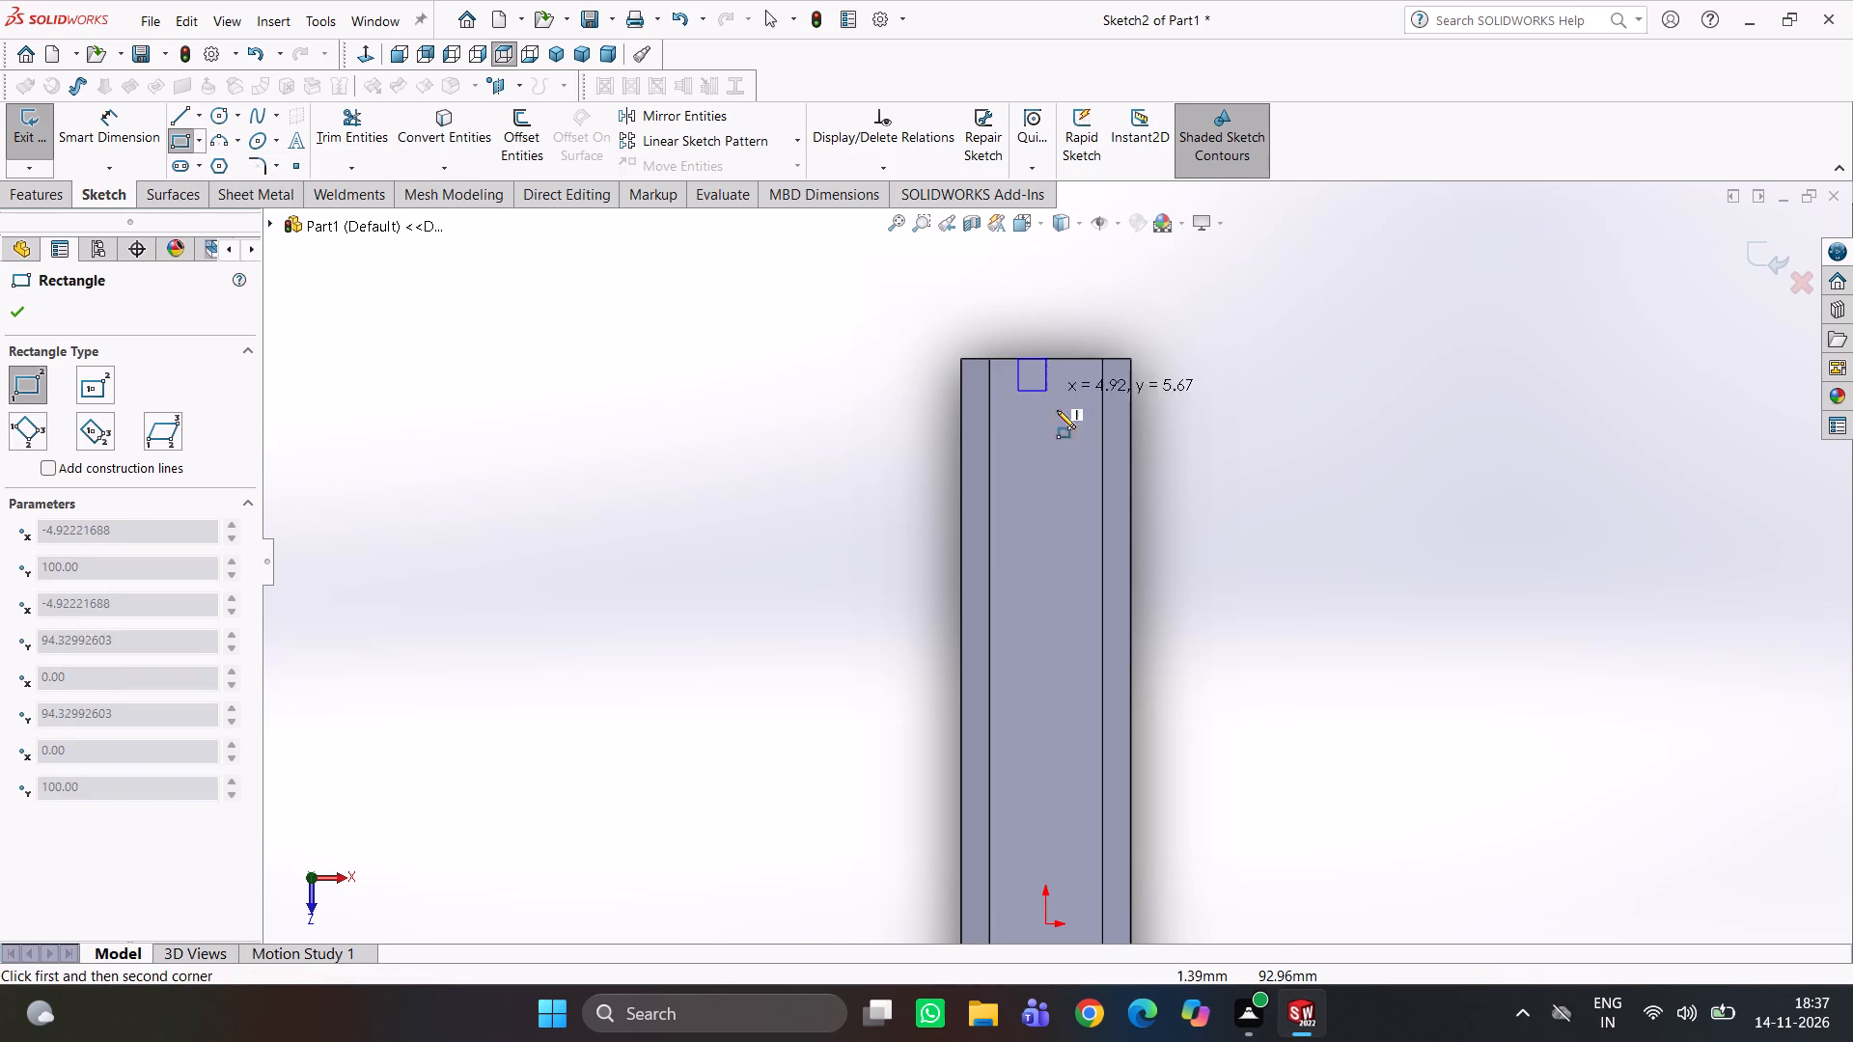
scroll(1057, 524, up, 4)
scroll(1055, 635, up, 5)
scroll(1052, 721, down, 2)
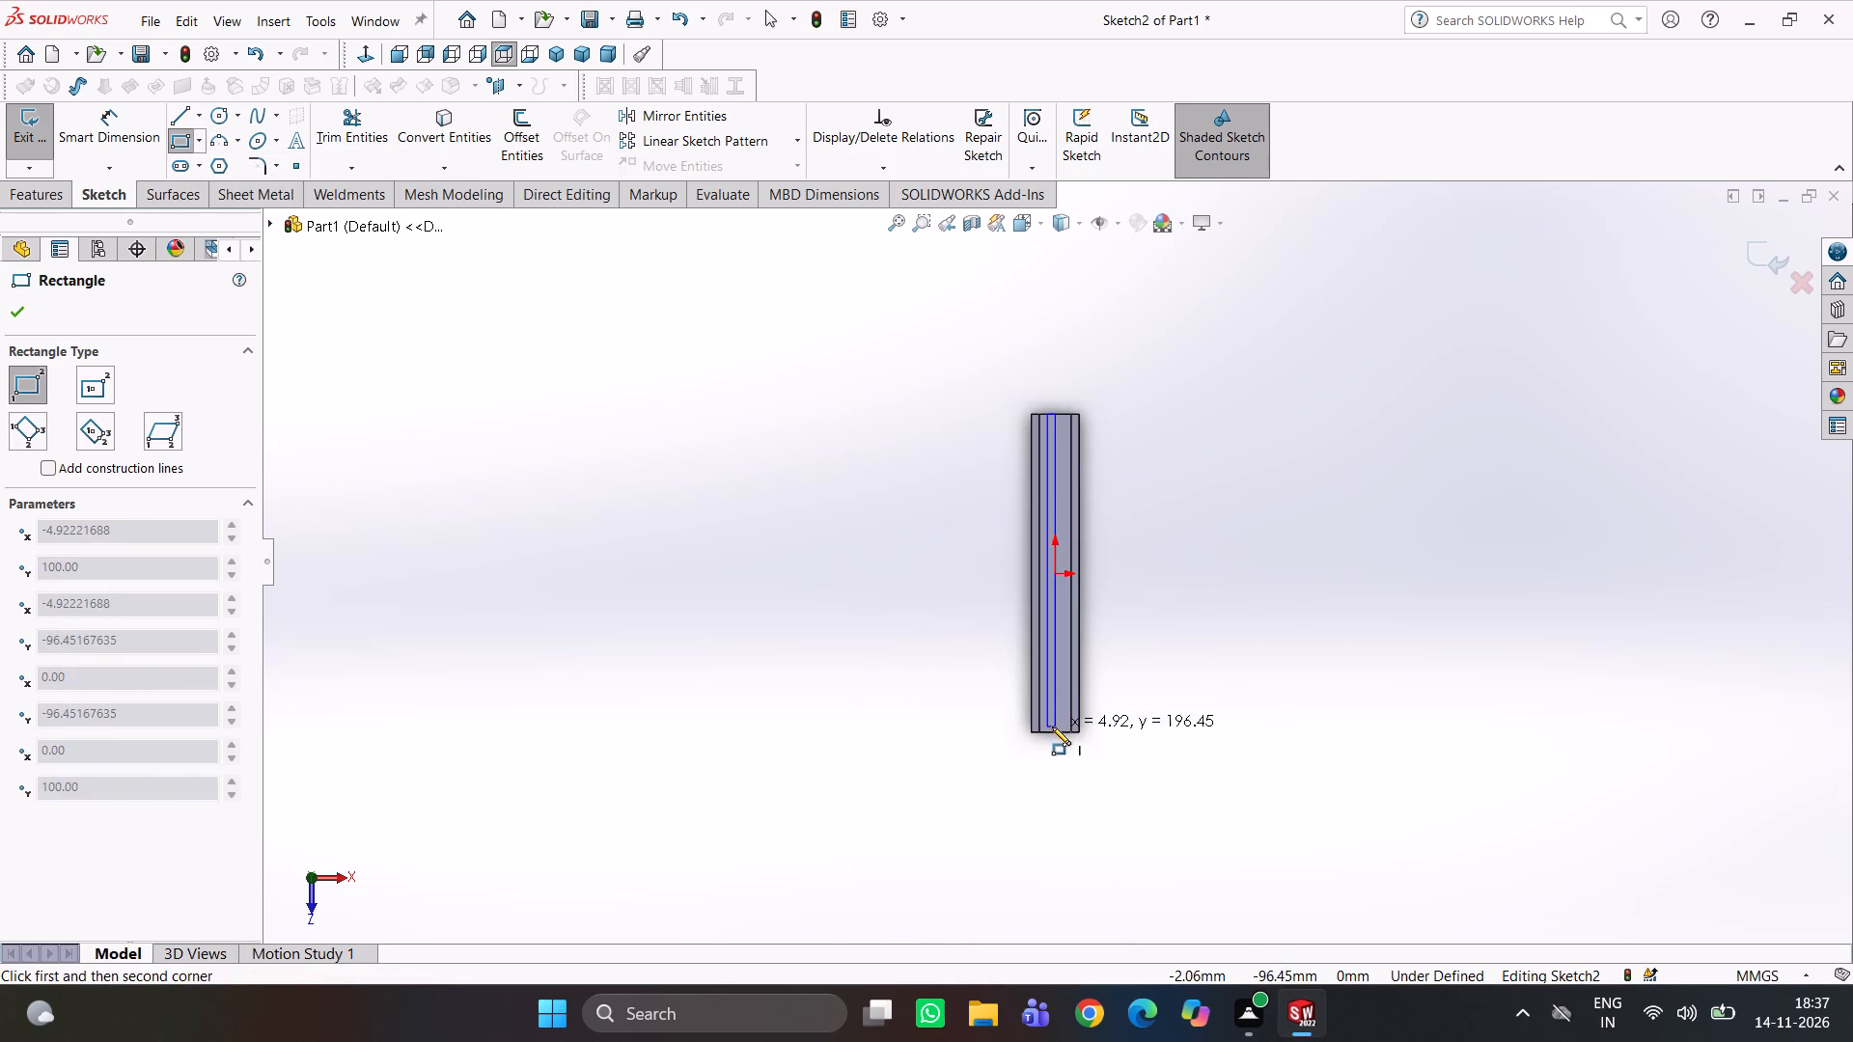
scroll(1052, 727, down, 1)
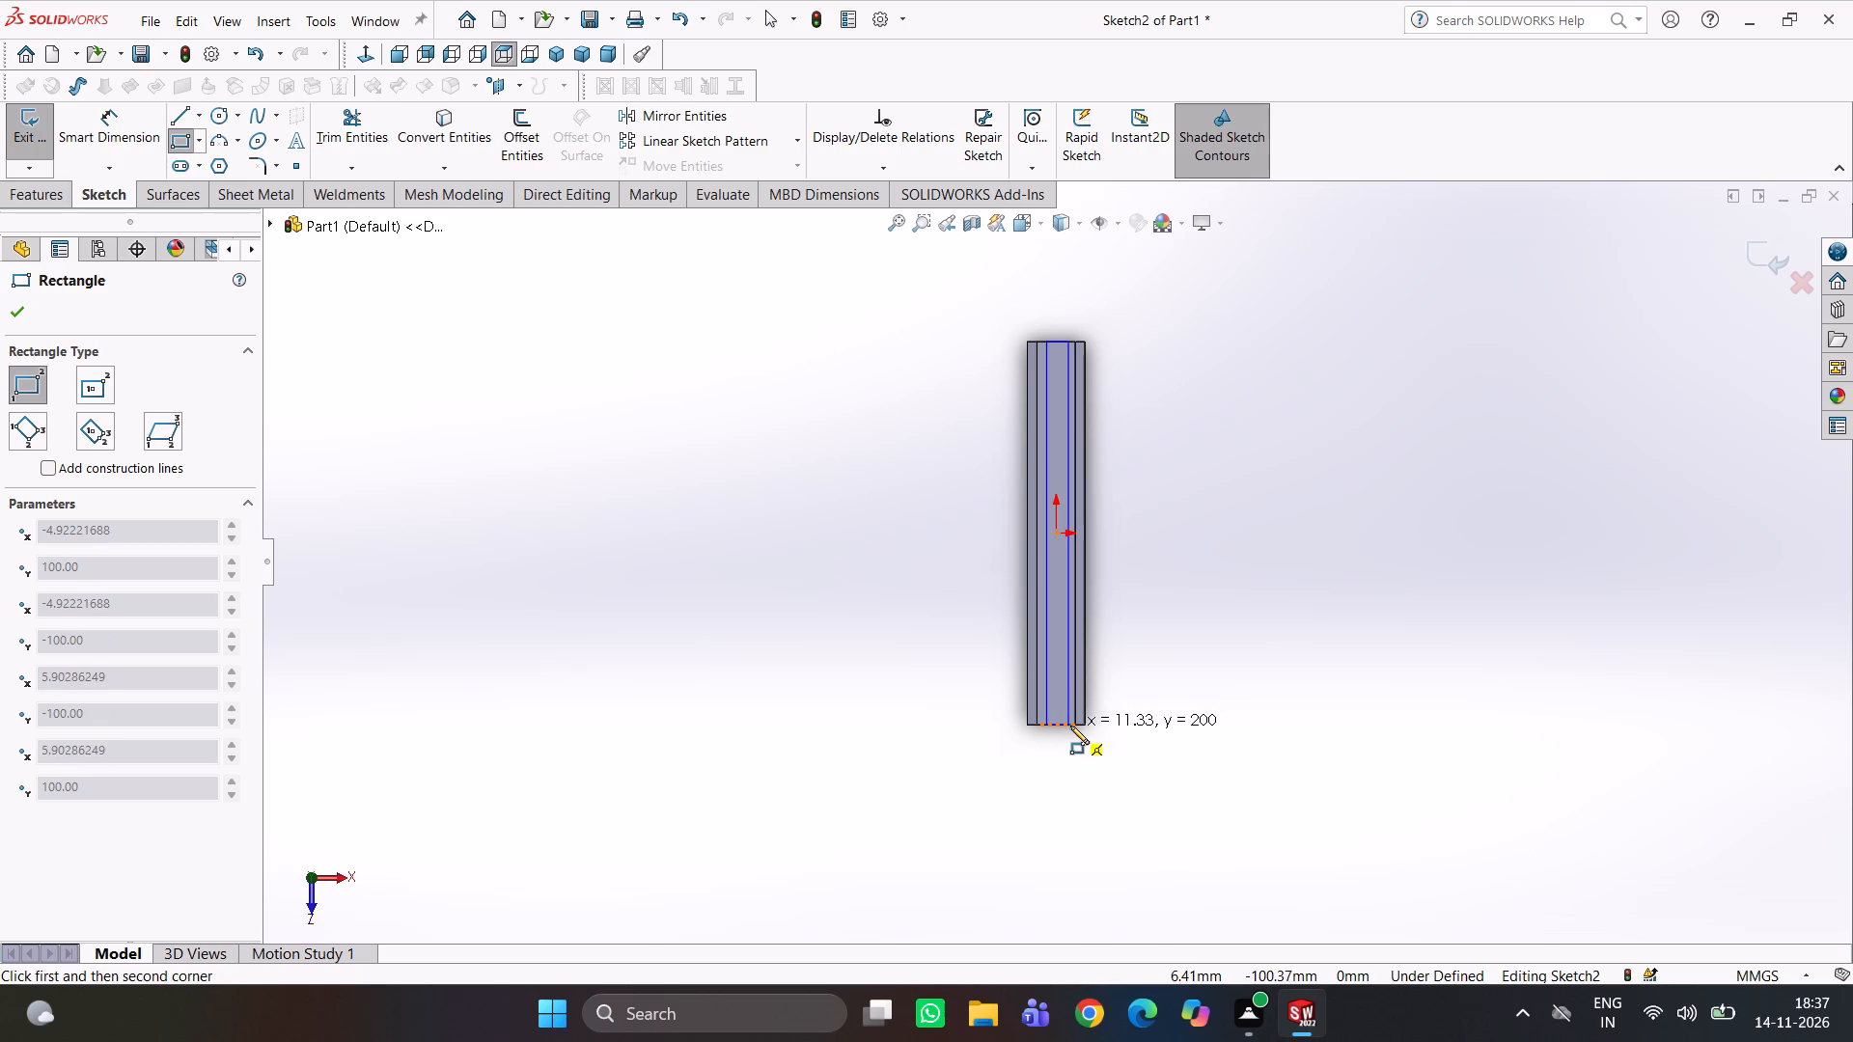
click(1065, 730)
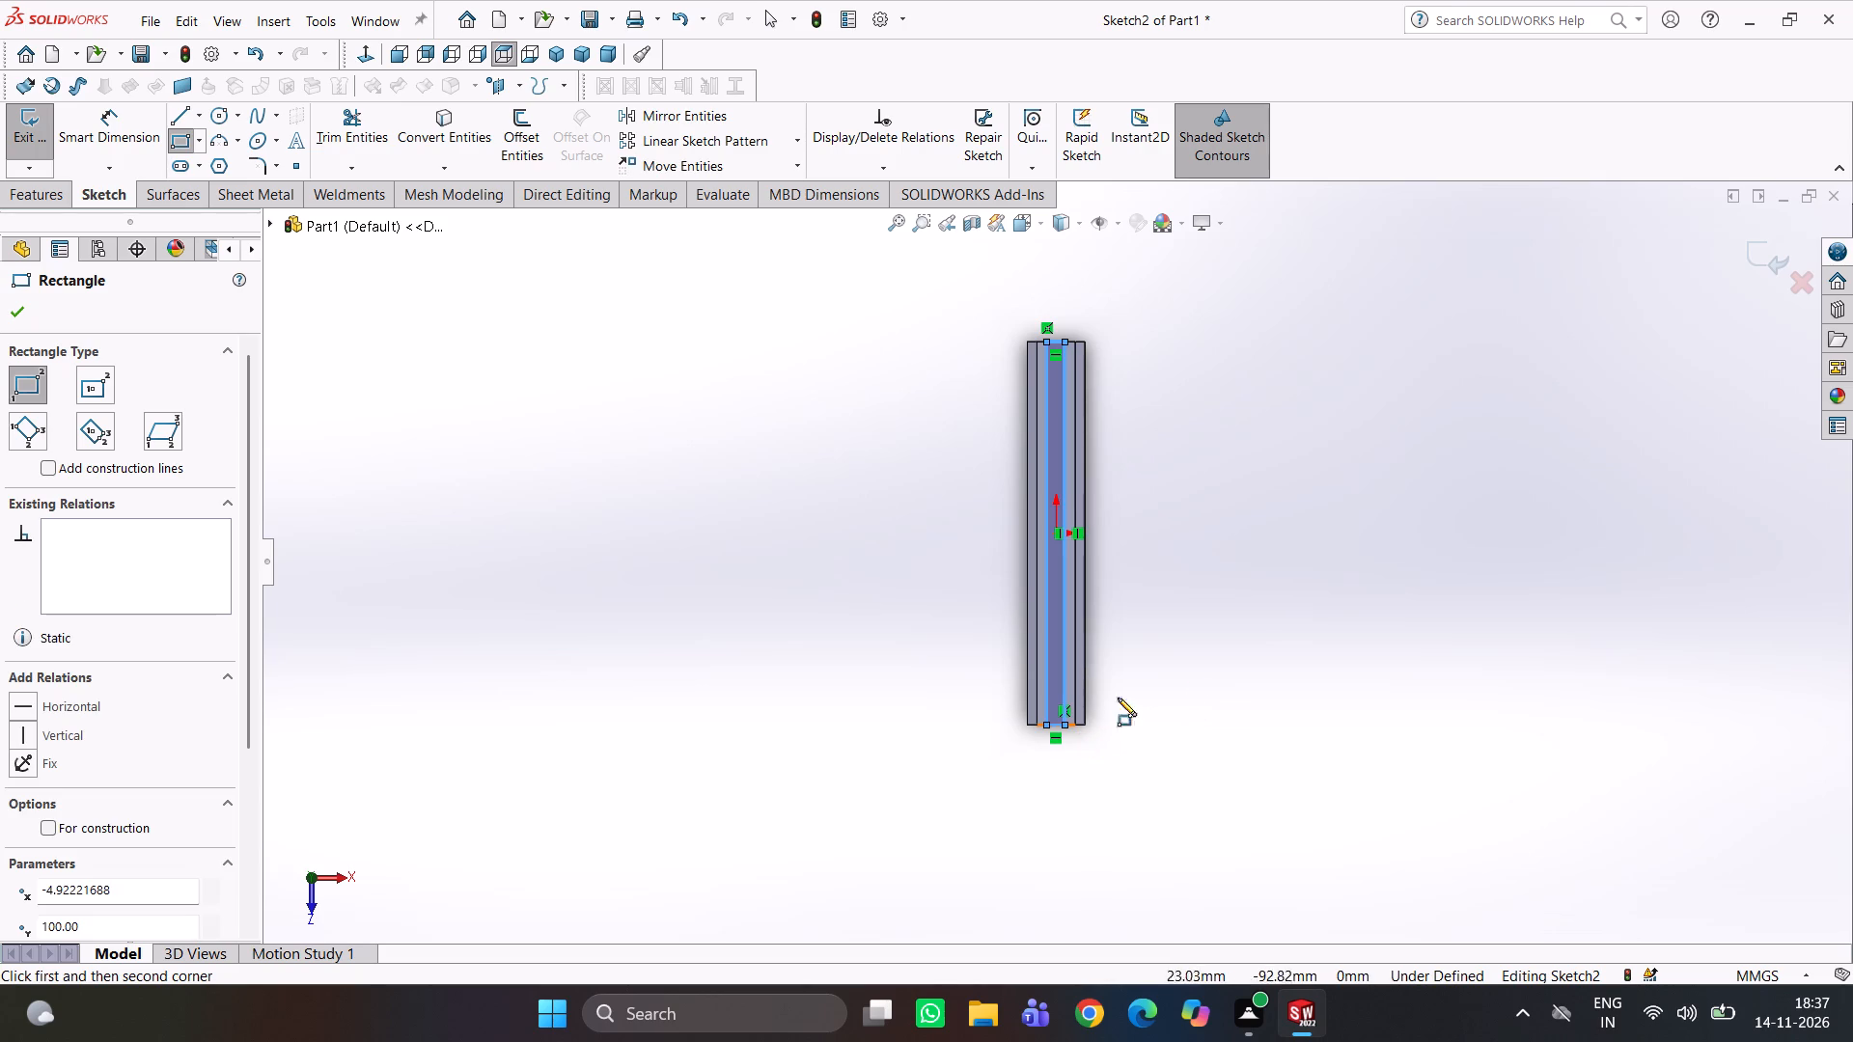
Dimension the rectangle's two long sides 10 mm from the bar's nearest outer long edges.
scroll(1120, 712, down, 3)
right_drag(1166, 725, 1197, 492)
scroll(1010, 769, down, 4)
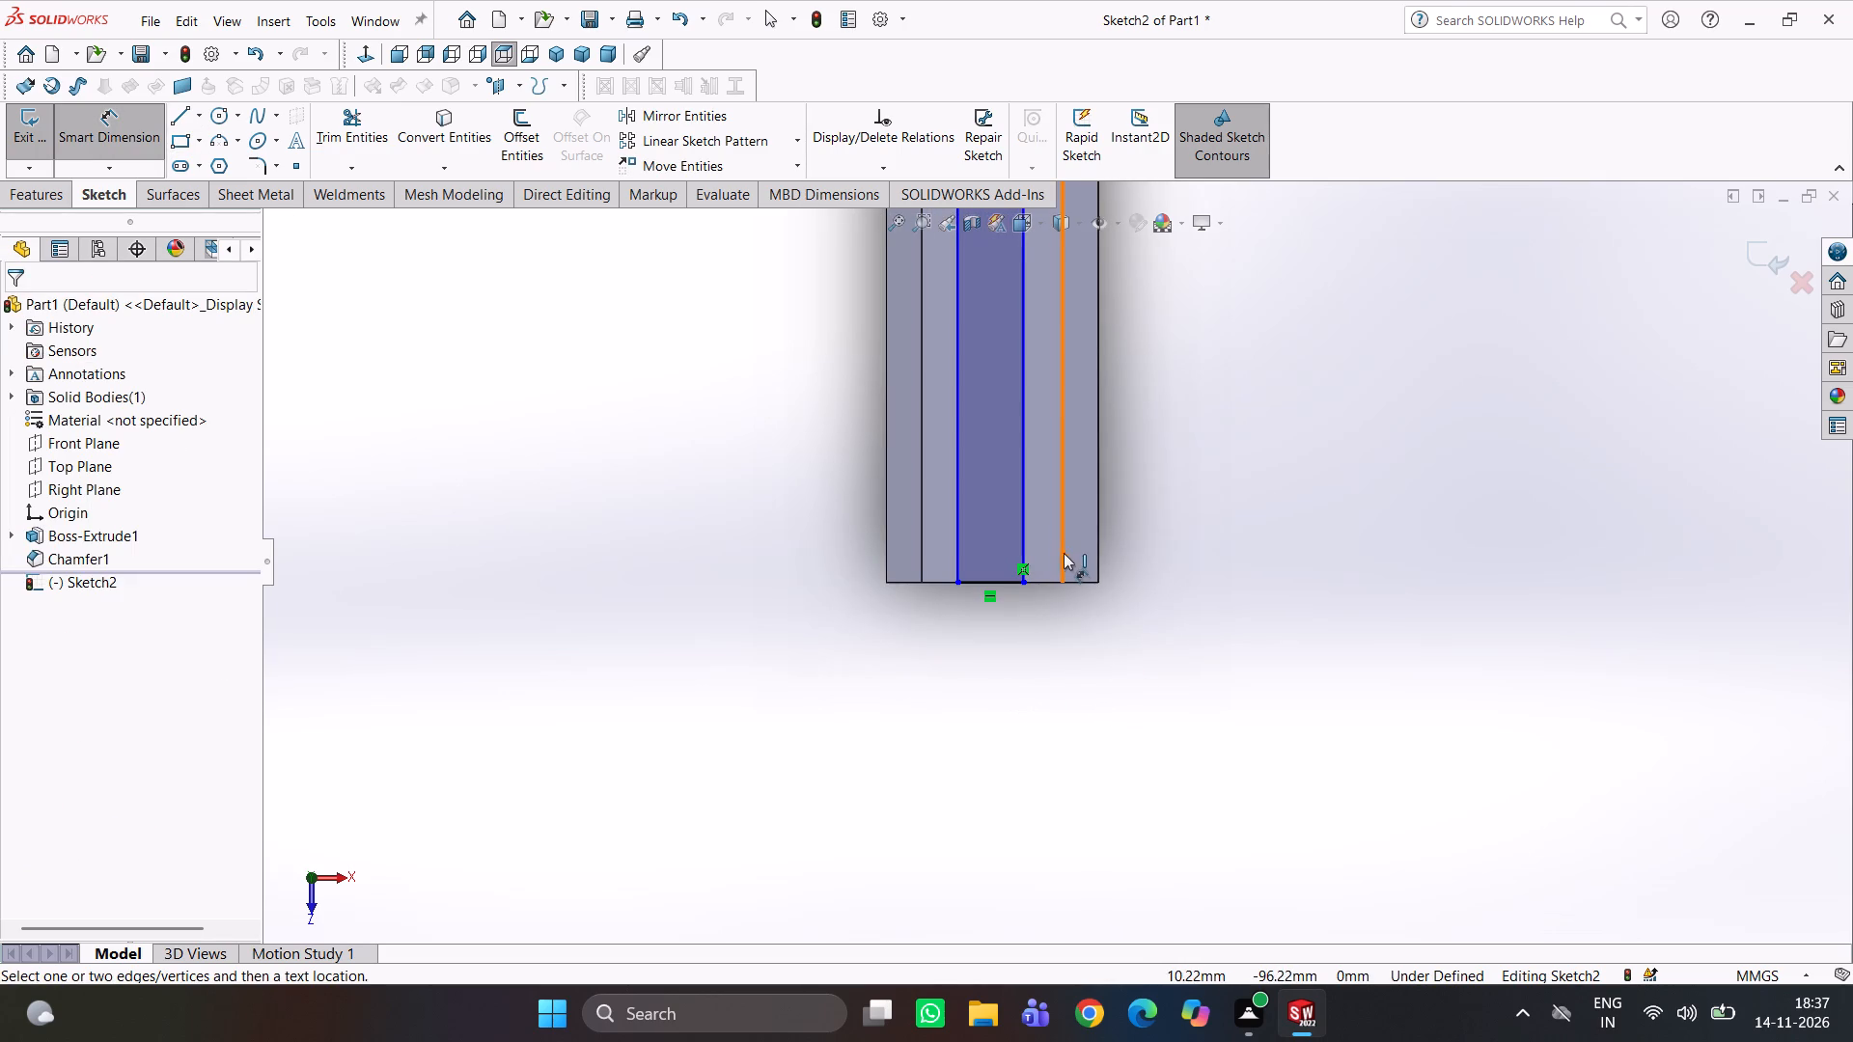
click(1021, 525)
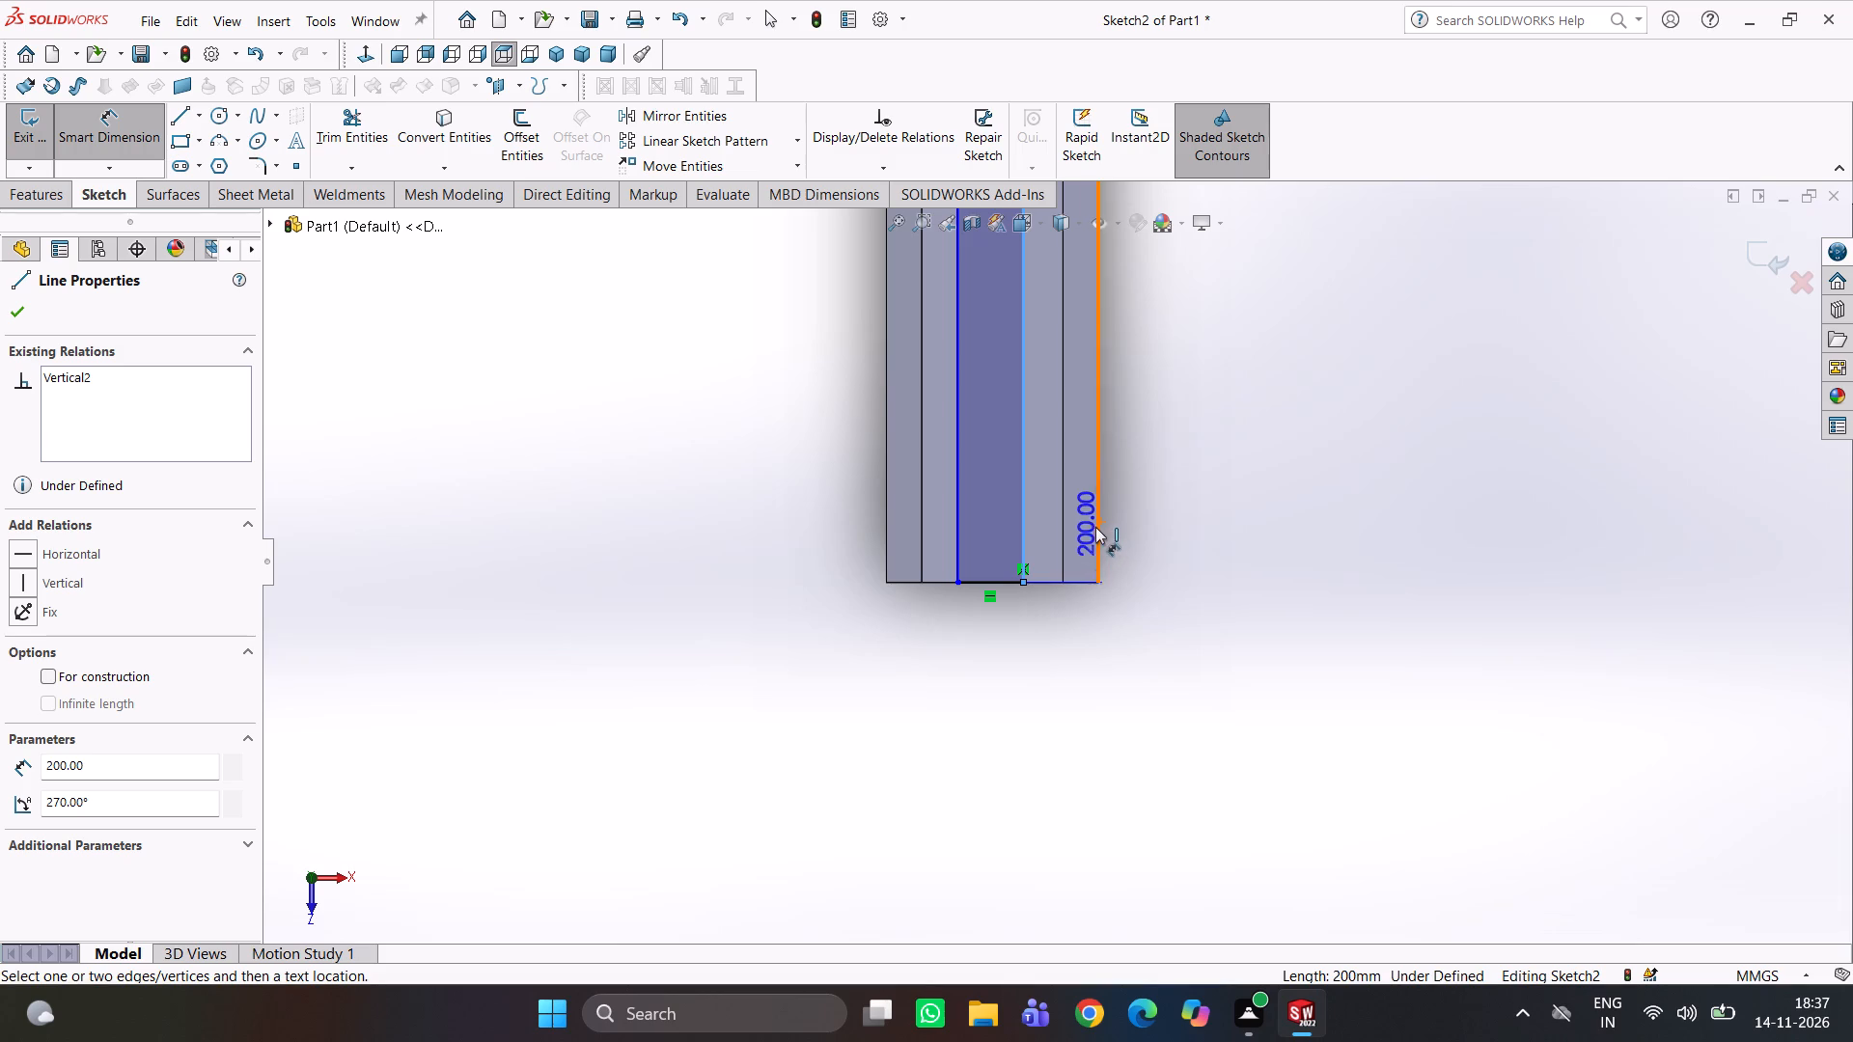
click(1098, 528)
click(1040, 692)
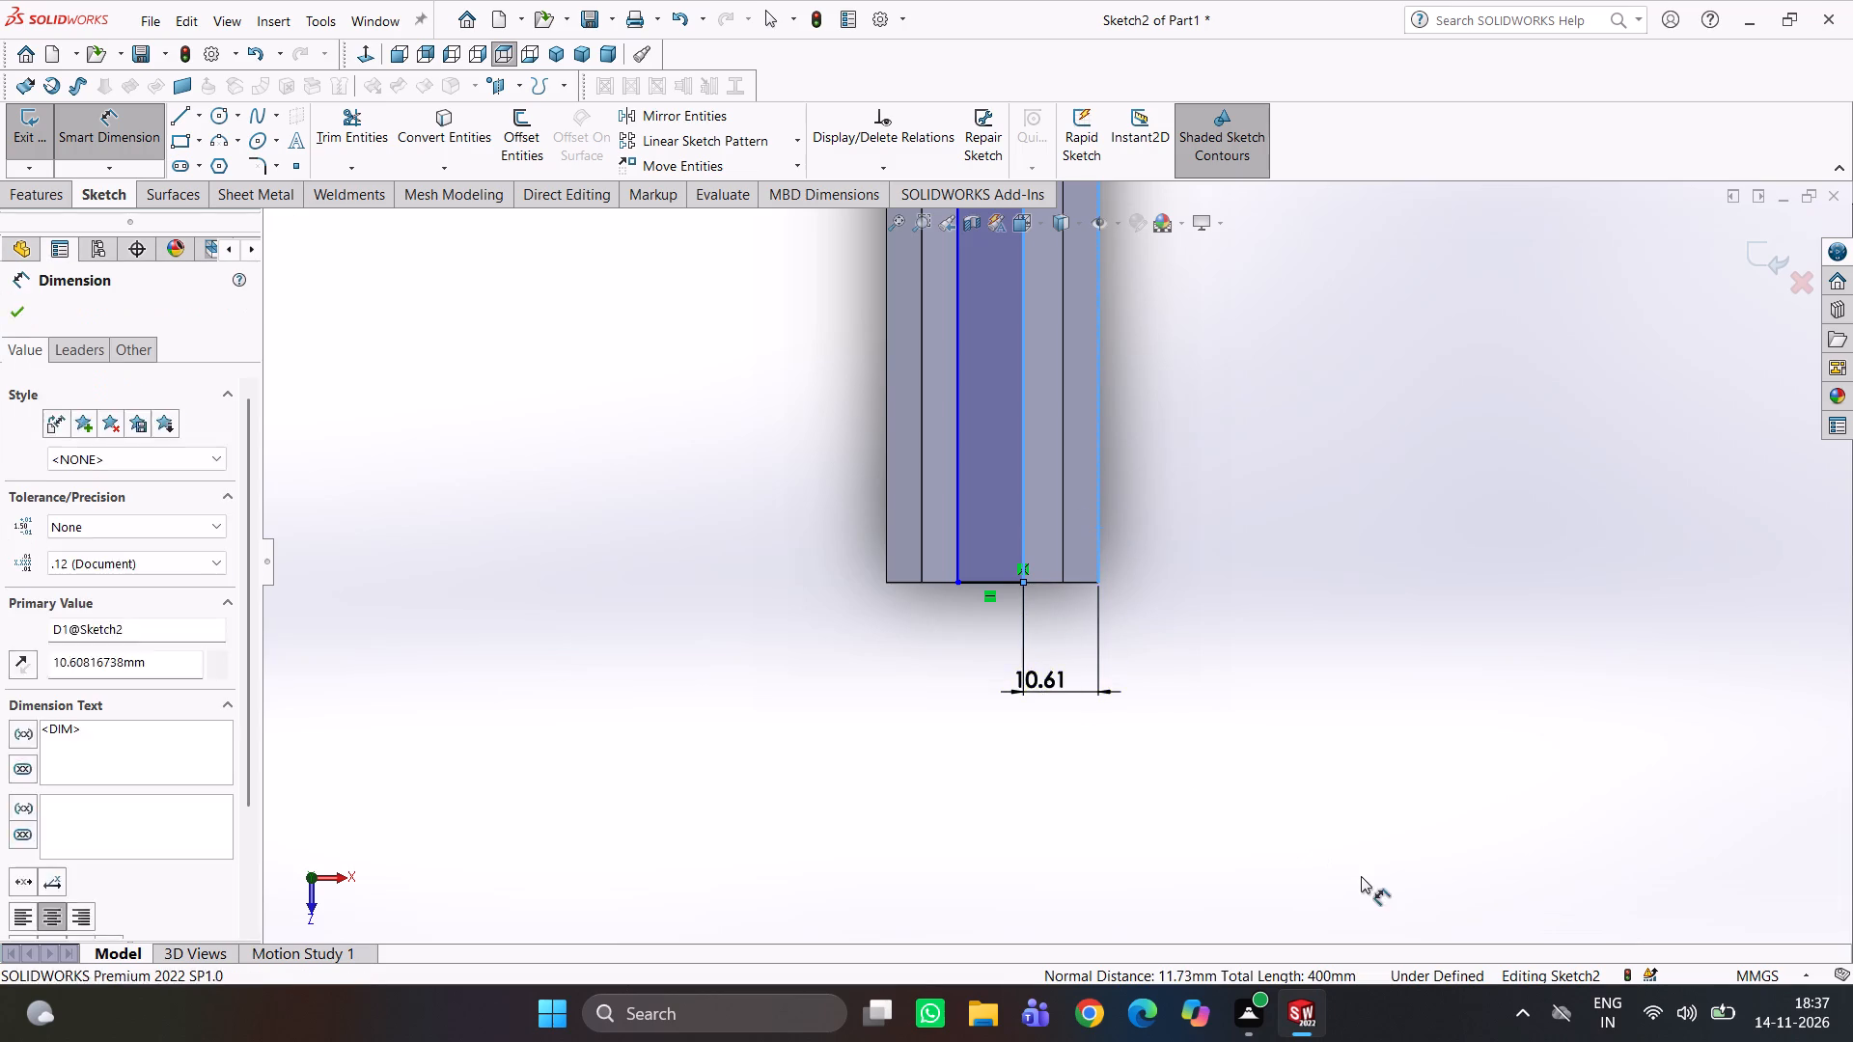
text(10)
key(Return)
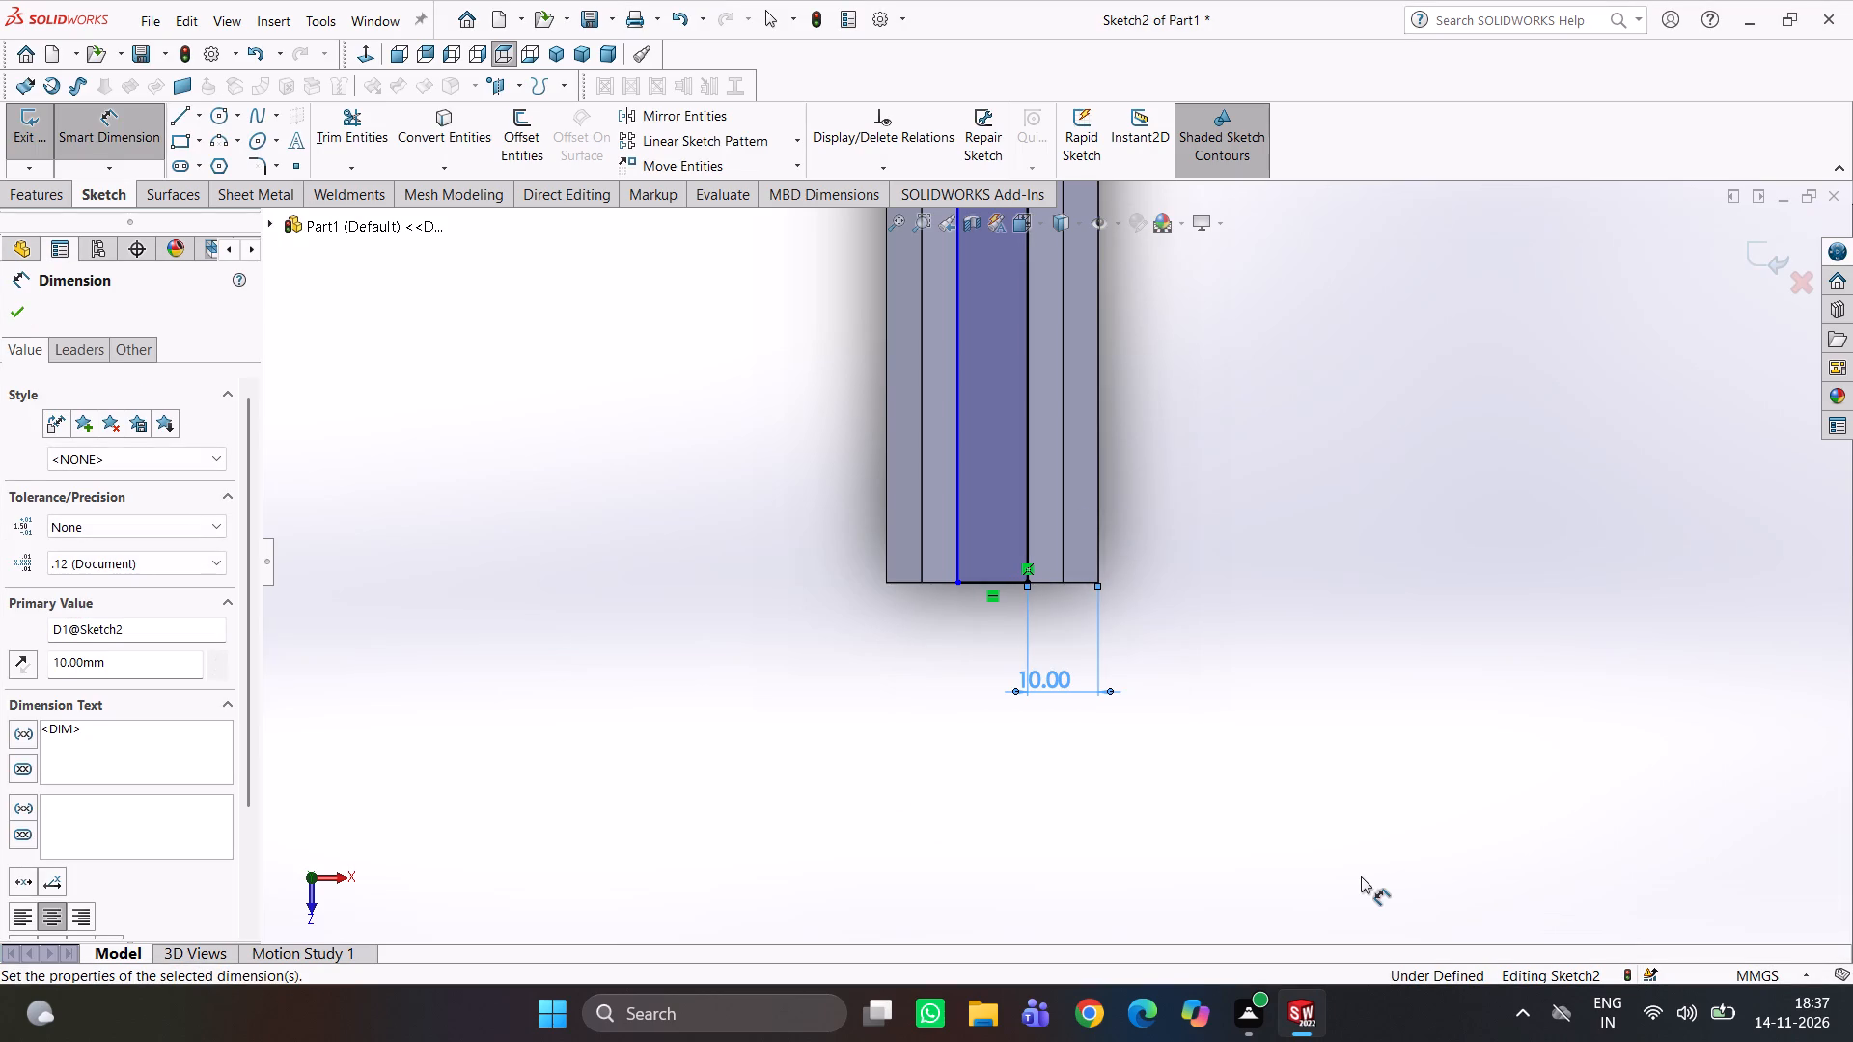
click(885, 535)
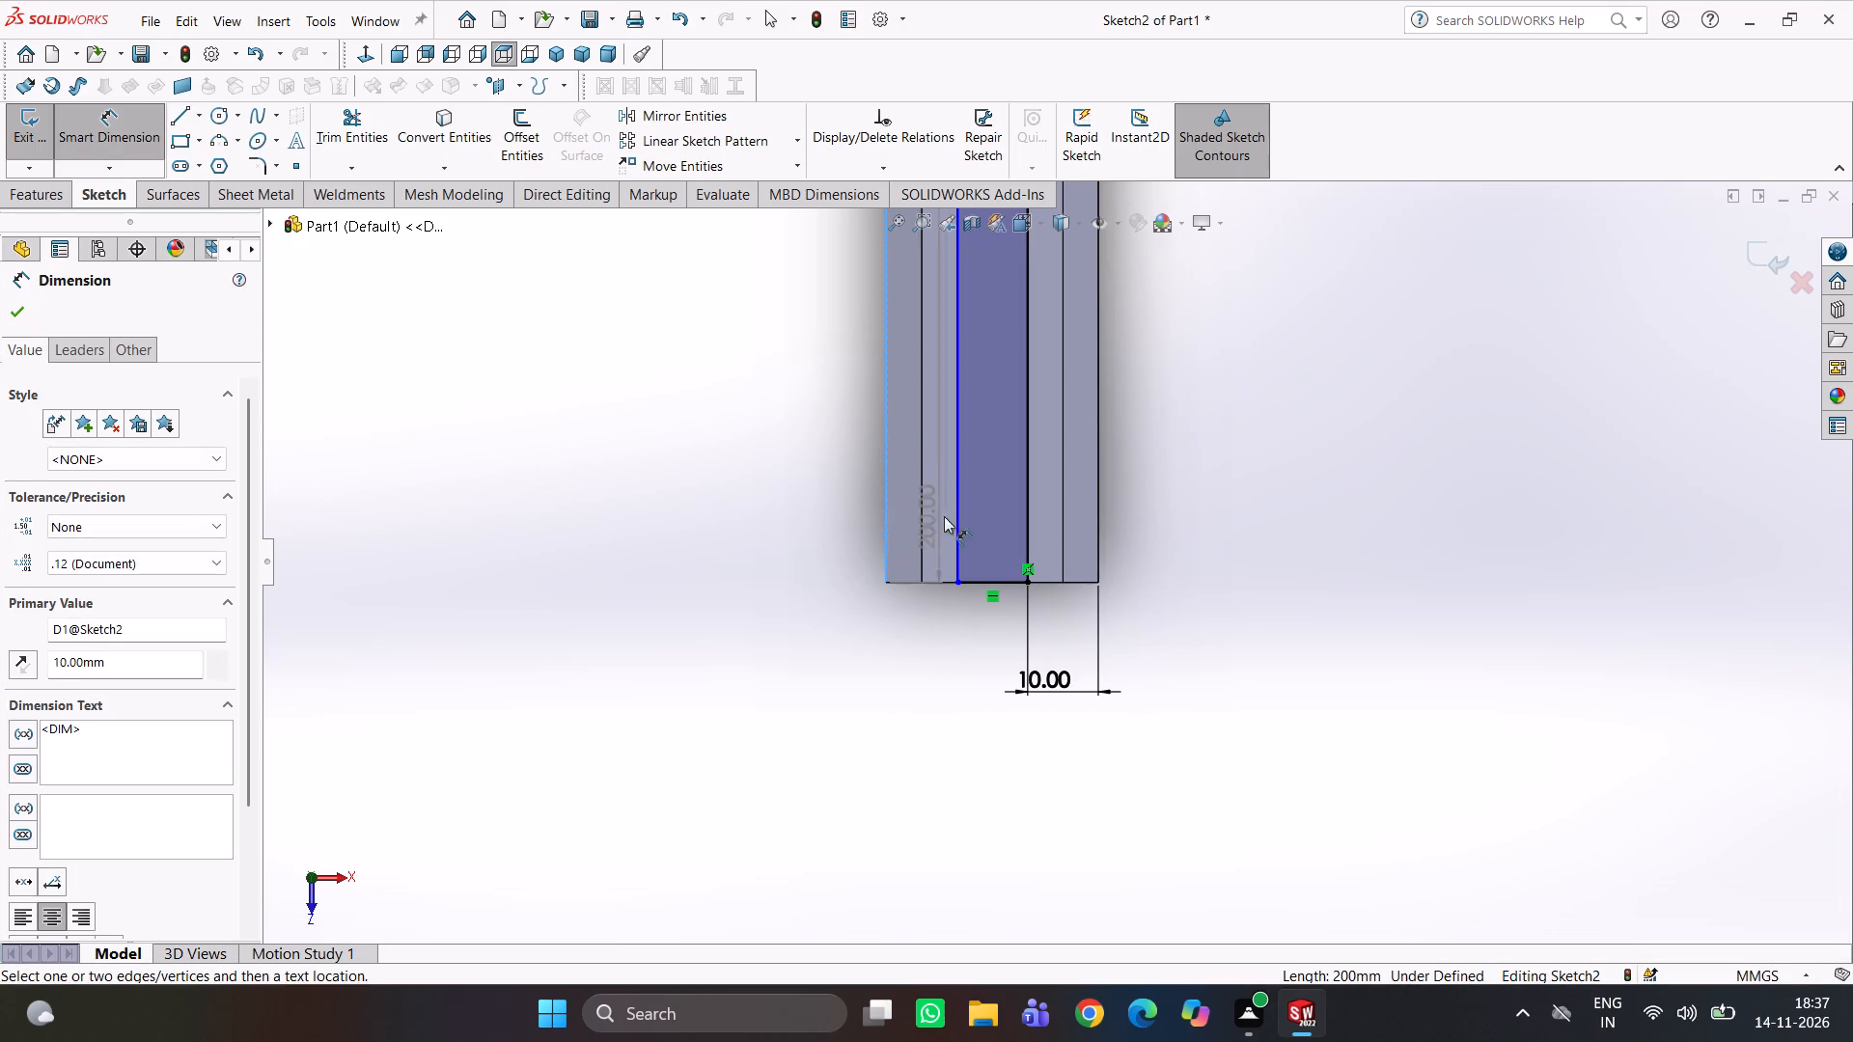
click(959, 507)
click(900, 683)
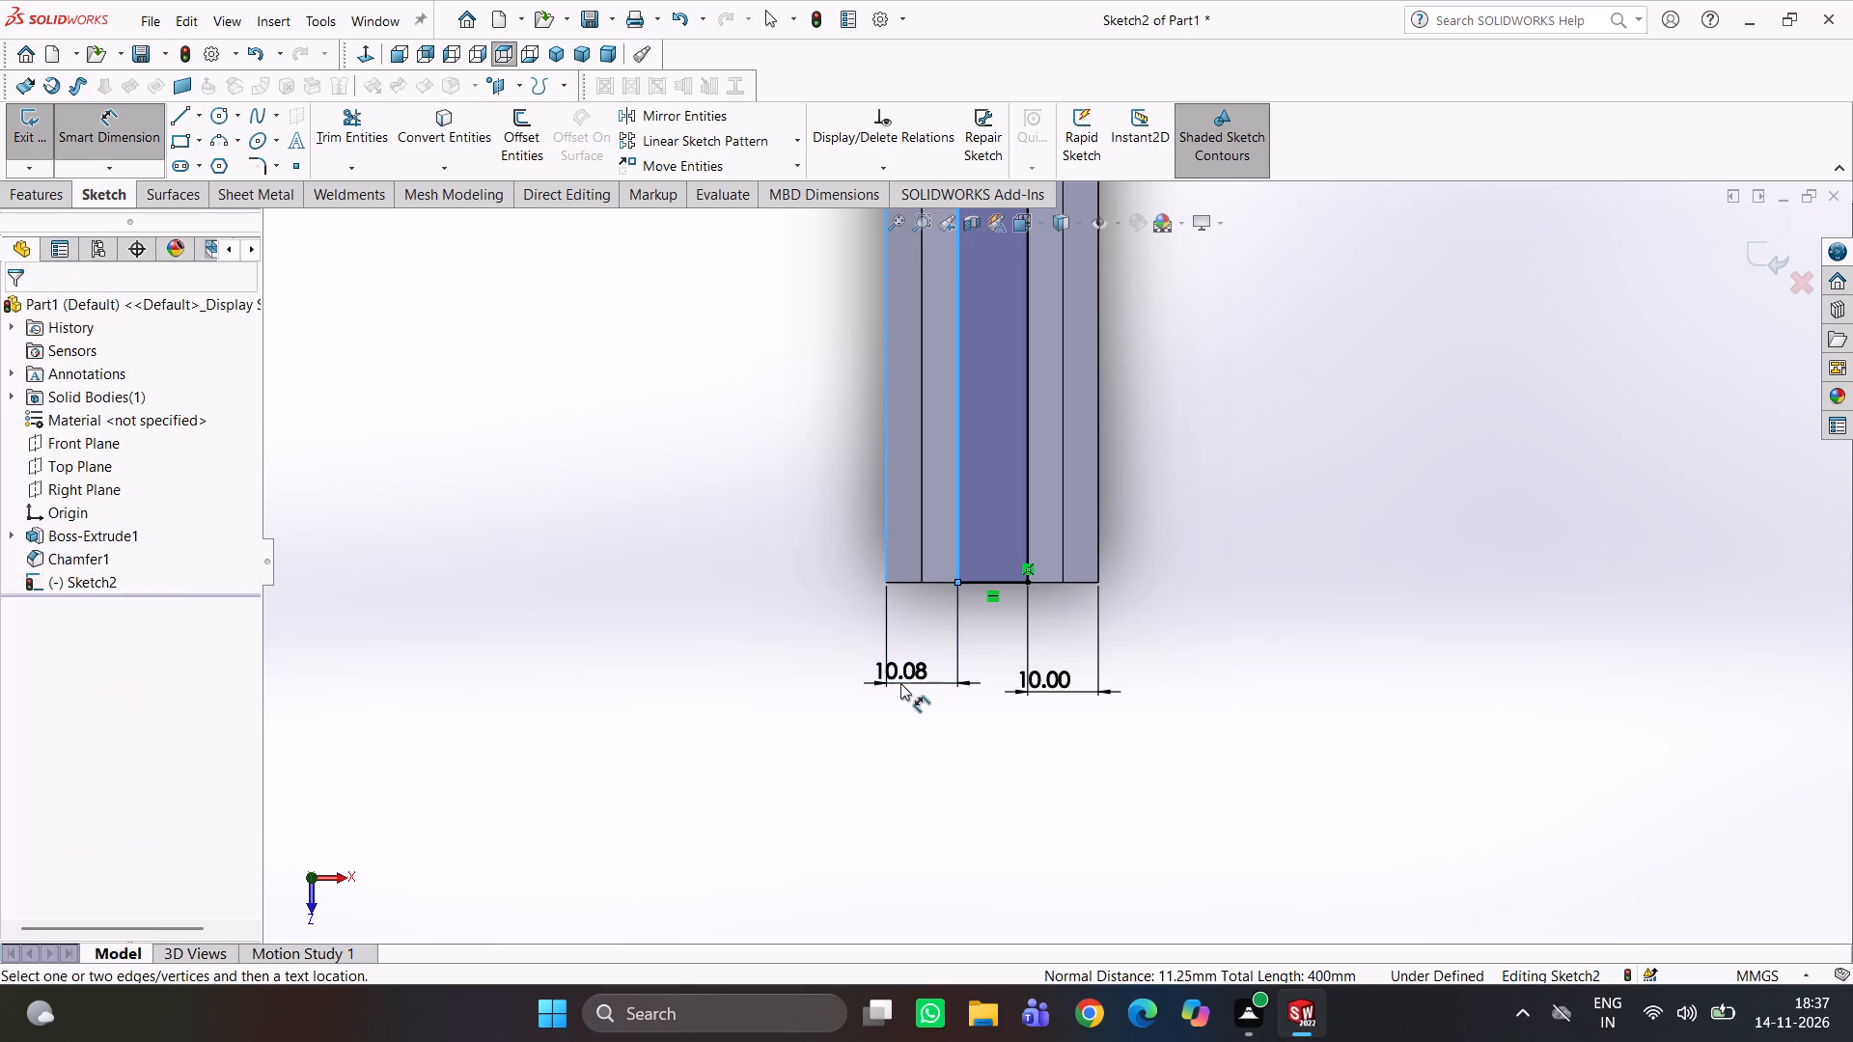
text(10)
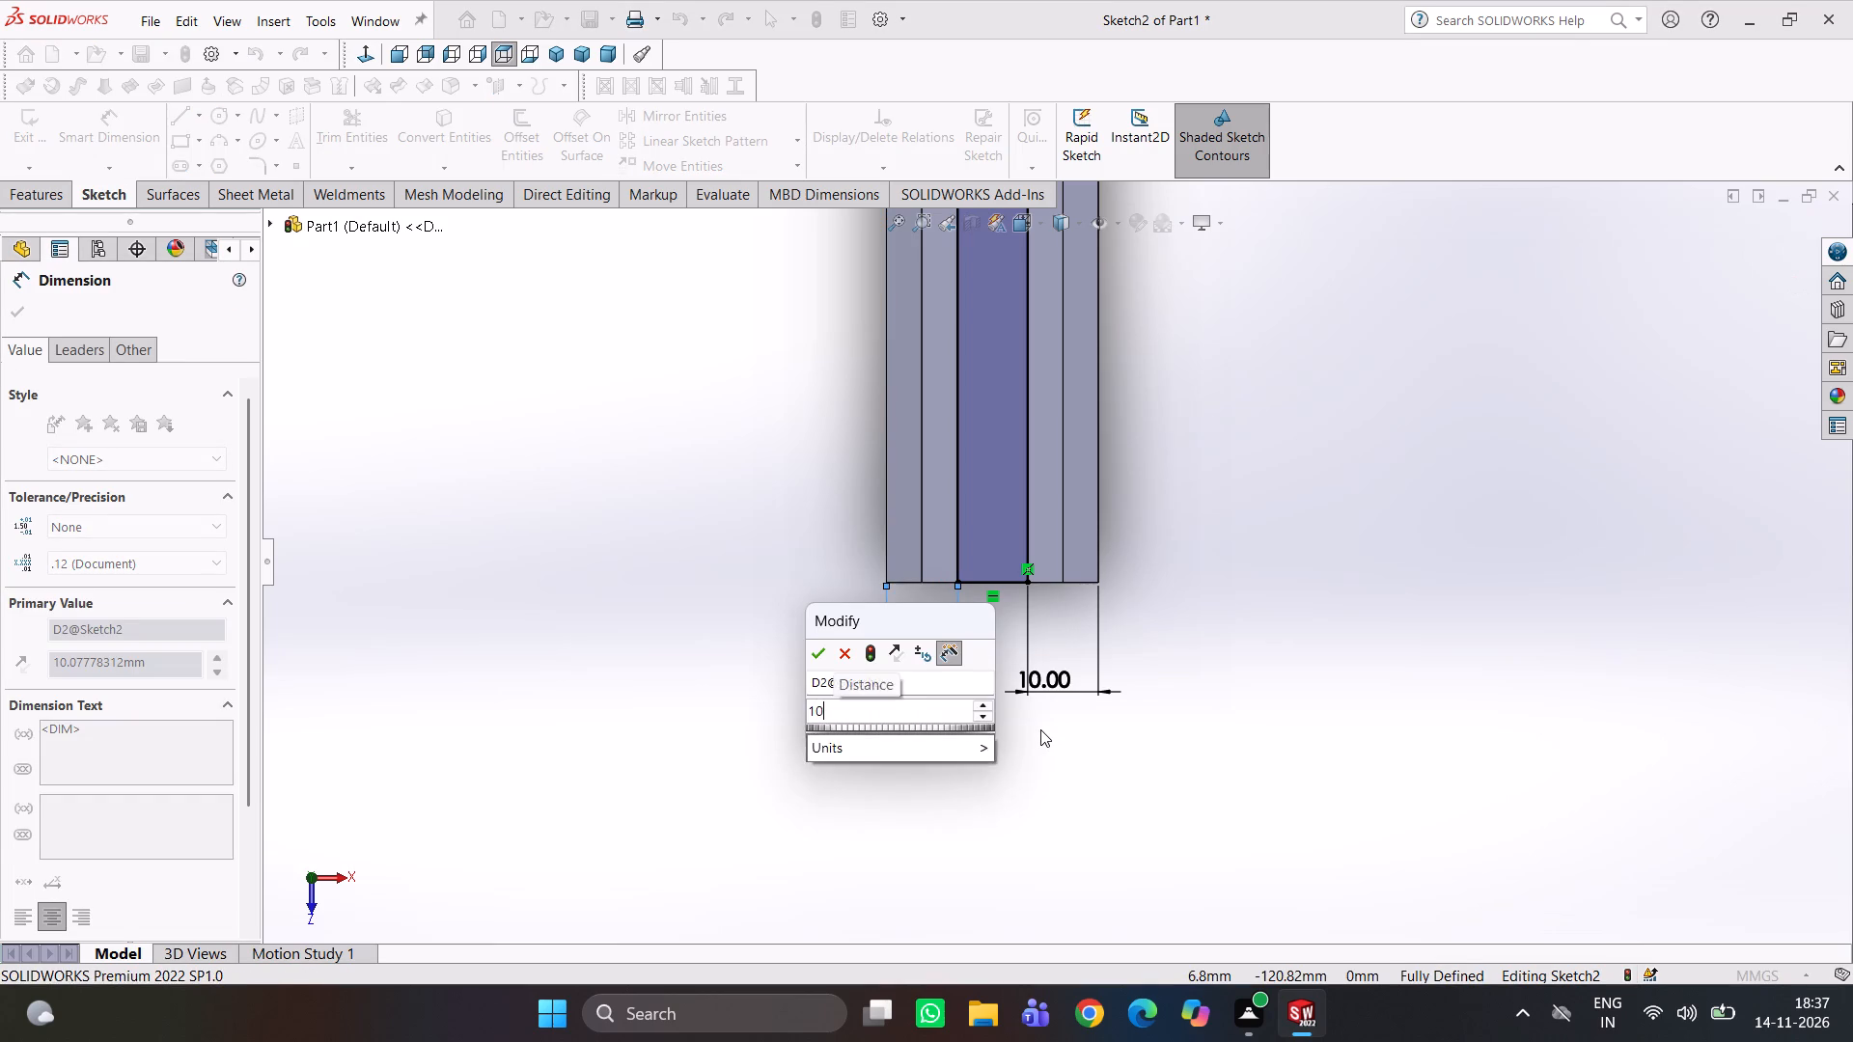
key(Return)
click(1393, 572)
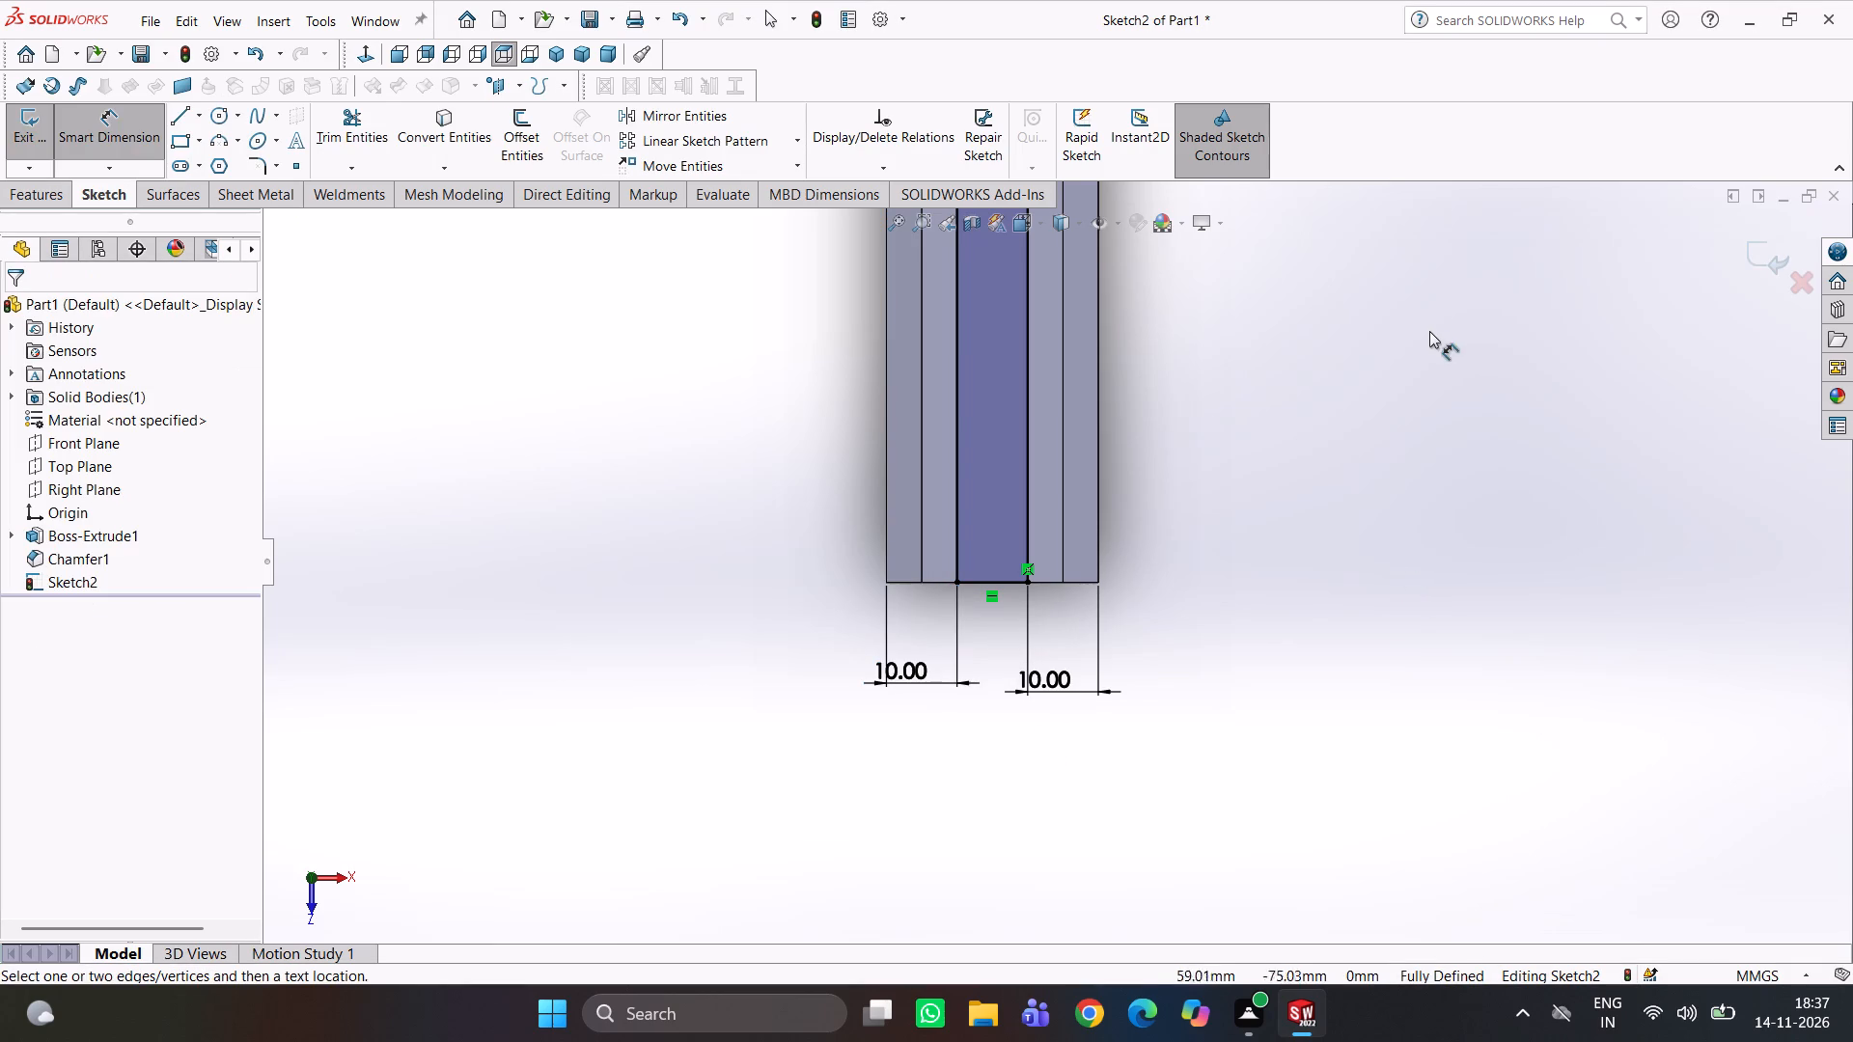
Cut-extrude the rectangle 5 mm deep into the bar with the Blind end condition to form a lengthwise groove.
scroll(1420, 330, up, 9)
scroll(1023, 348, down, 4)
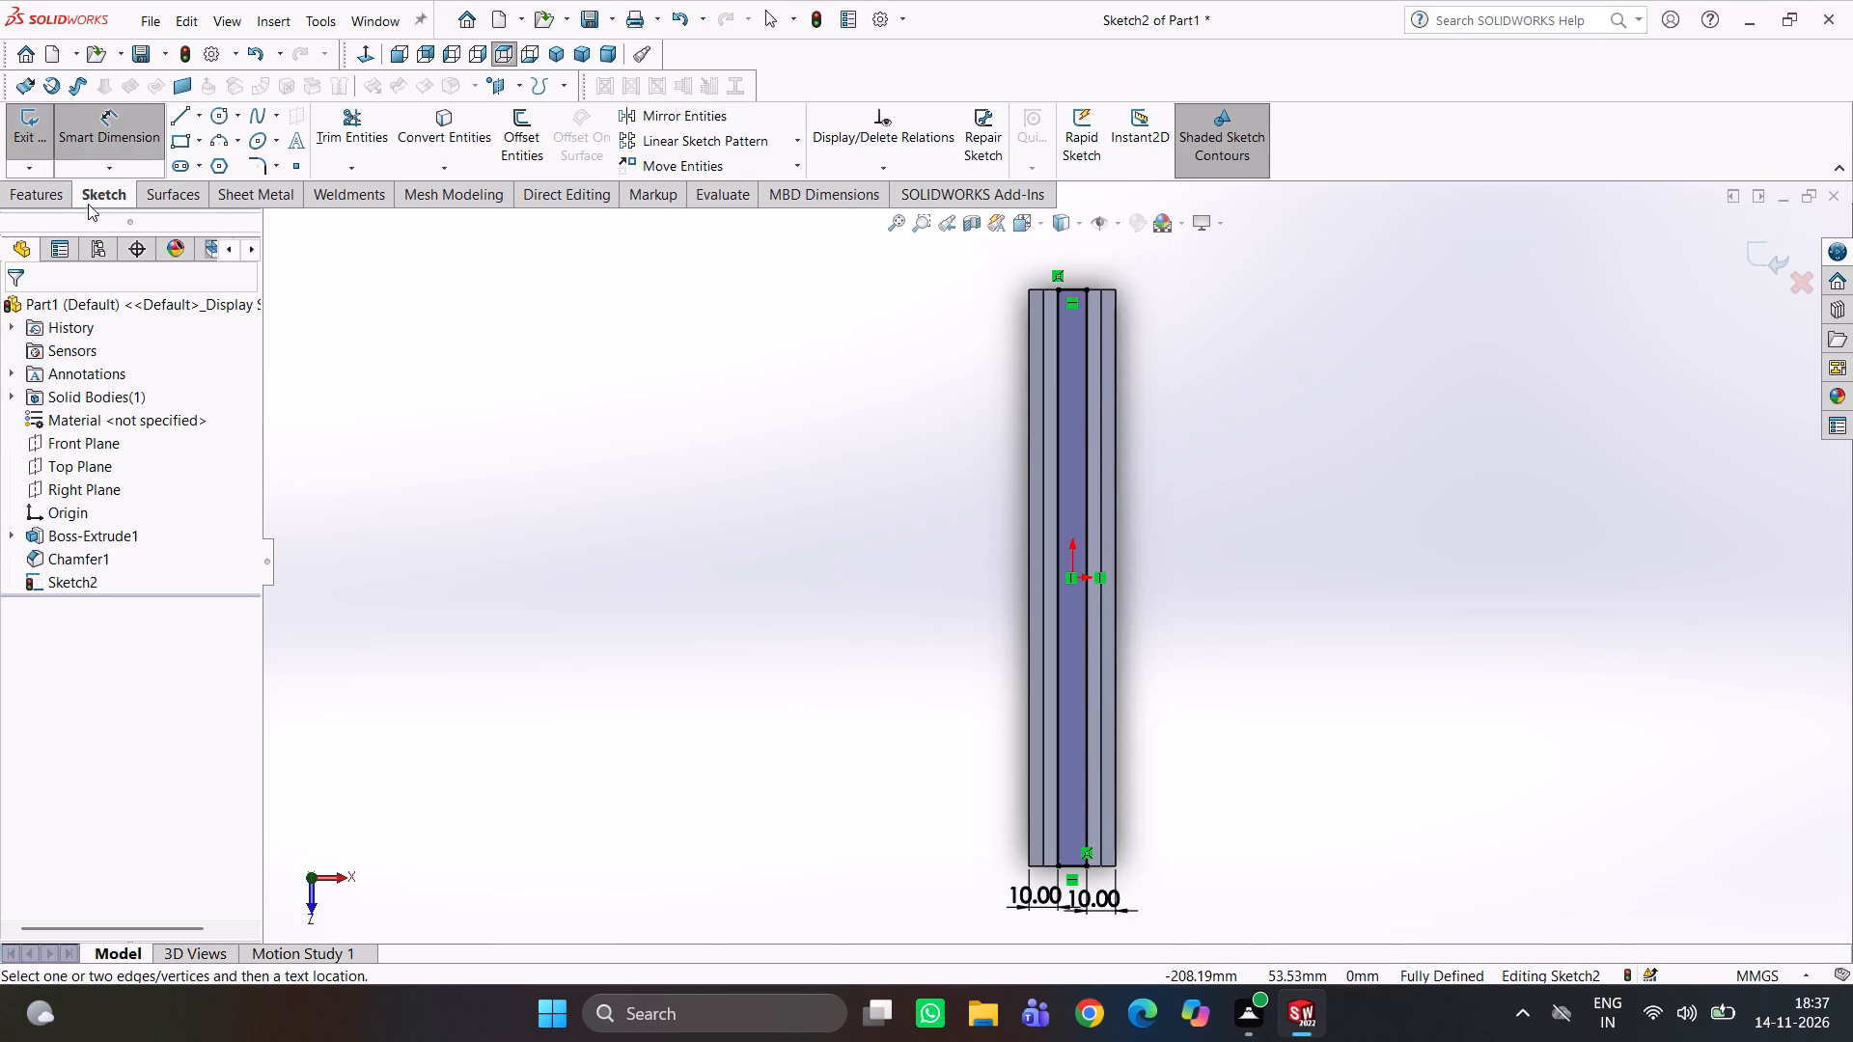
click(29, 199)
click(343, 122)
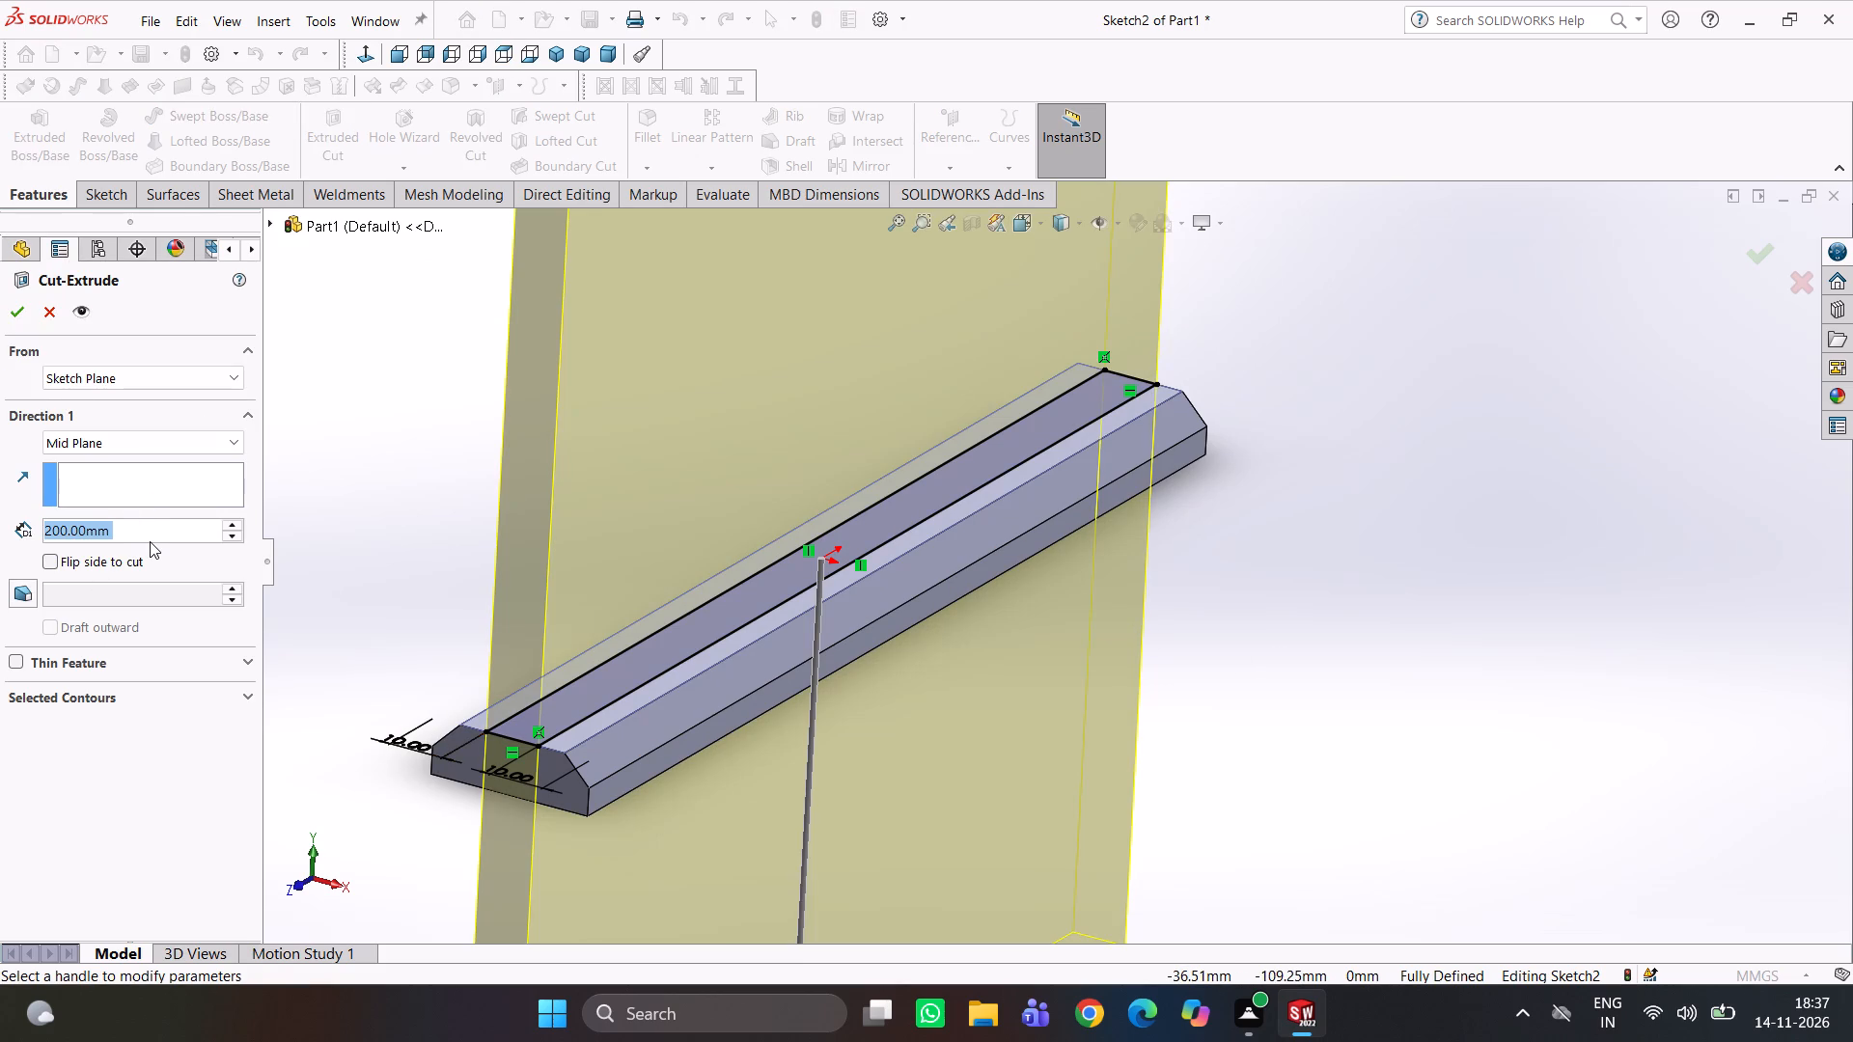
key(5)
key(Return)
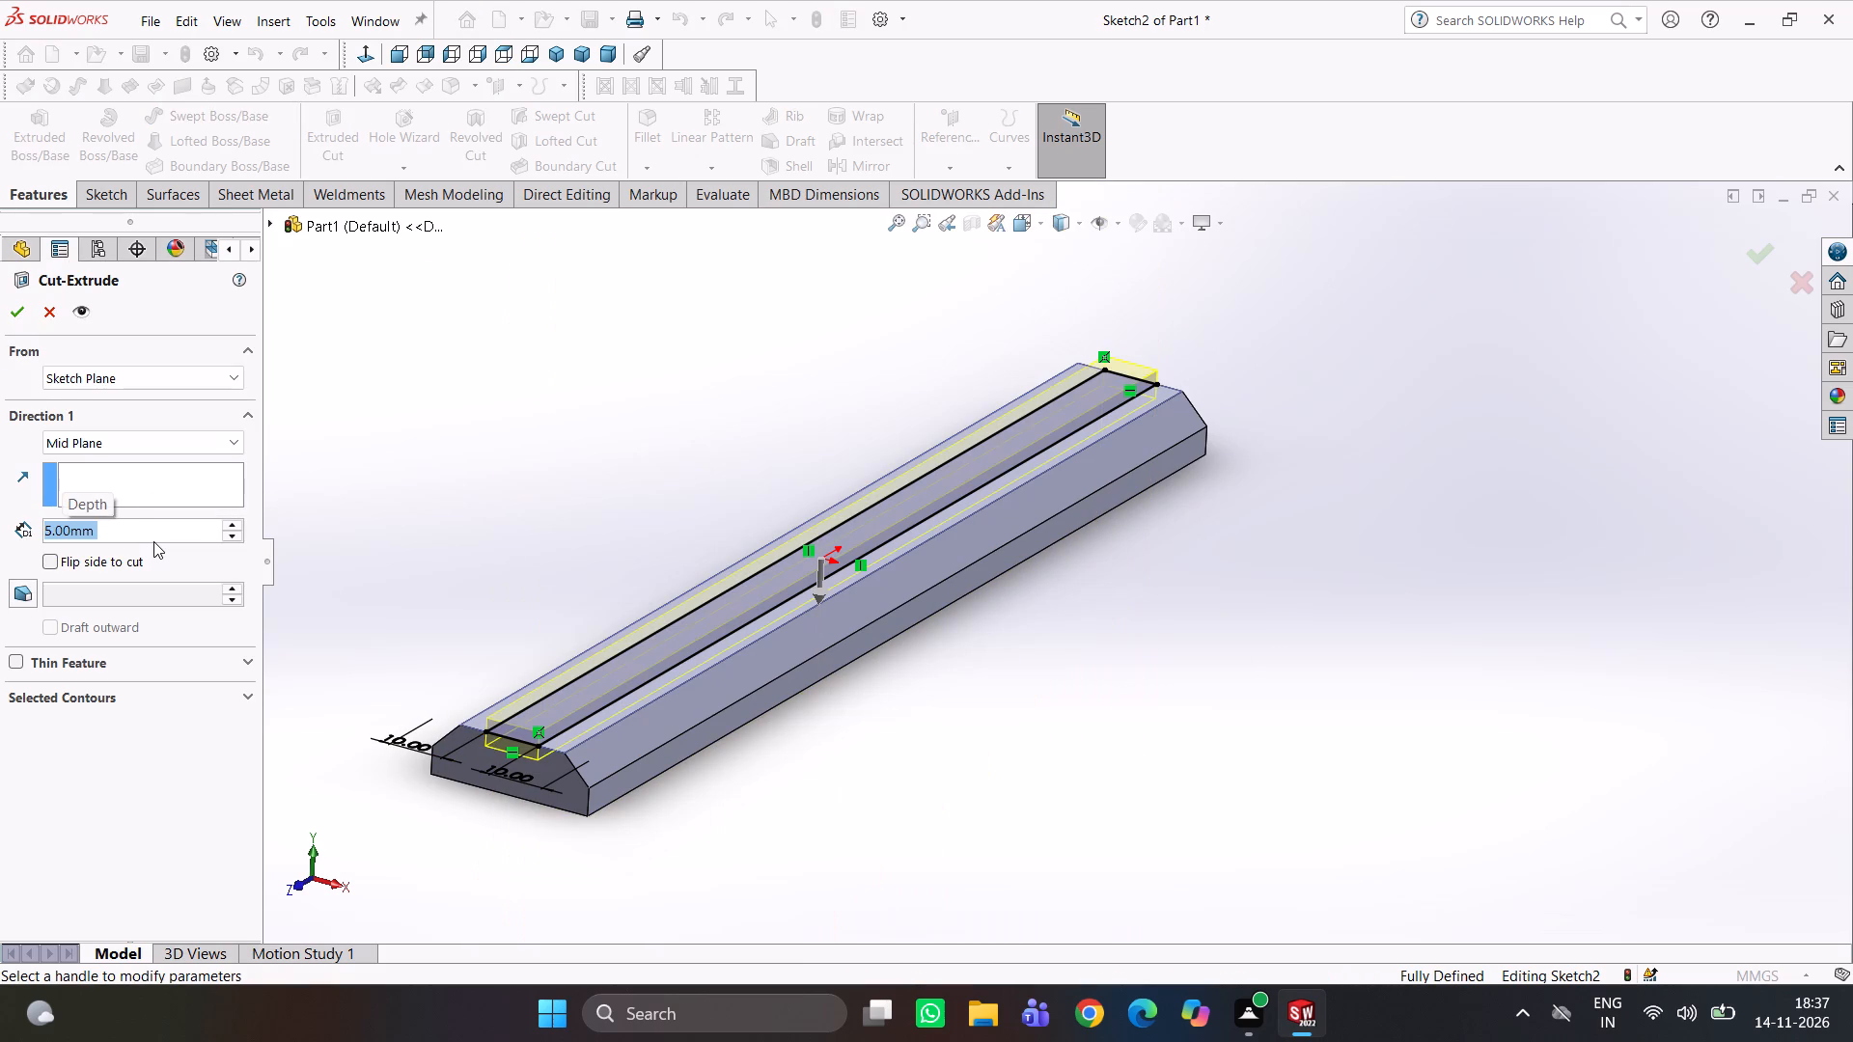
click(97, 446)
click(85, 469)
middle_drag(862, 691, 913, 685)
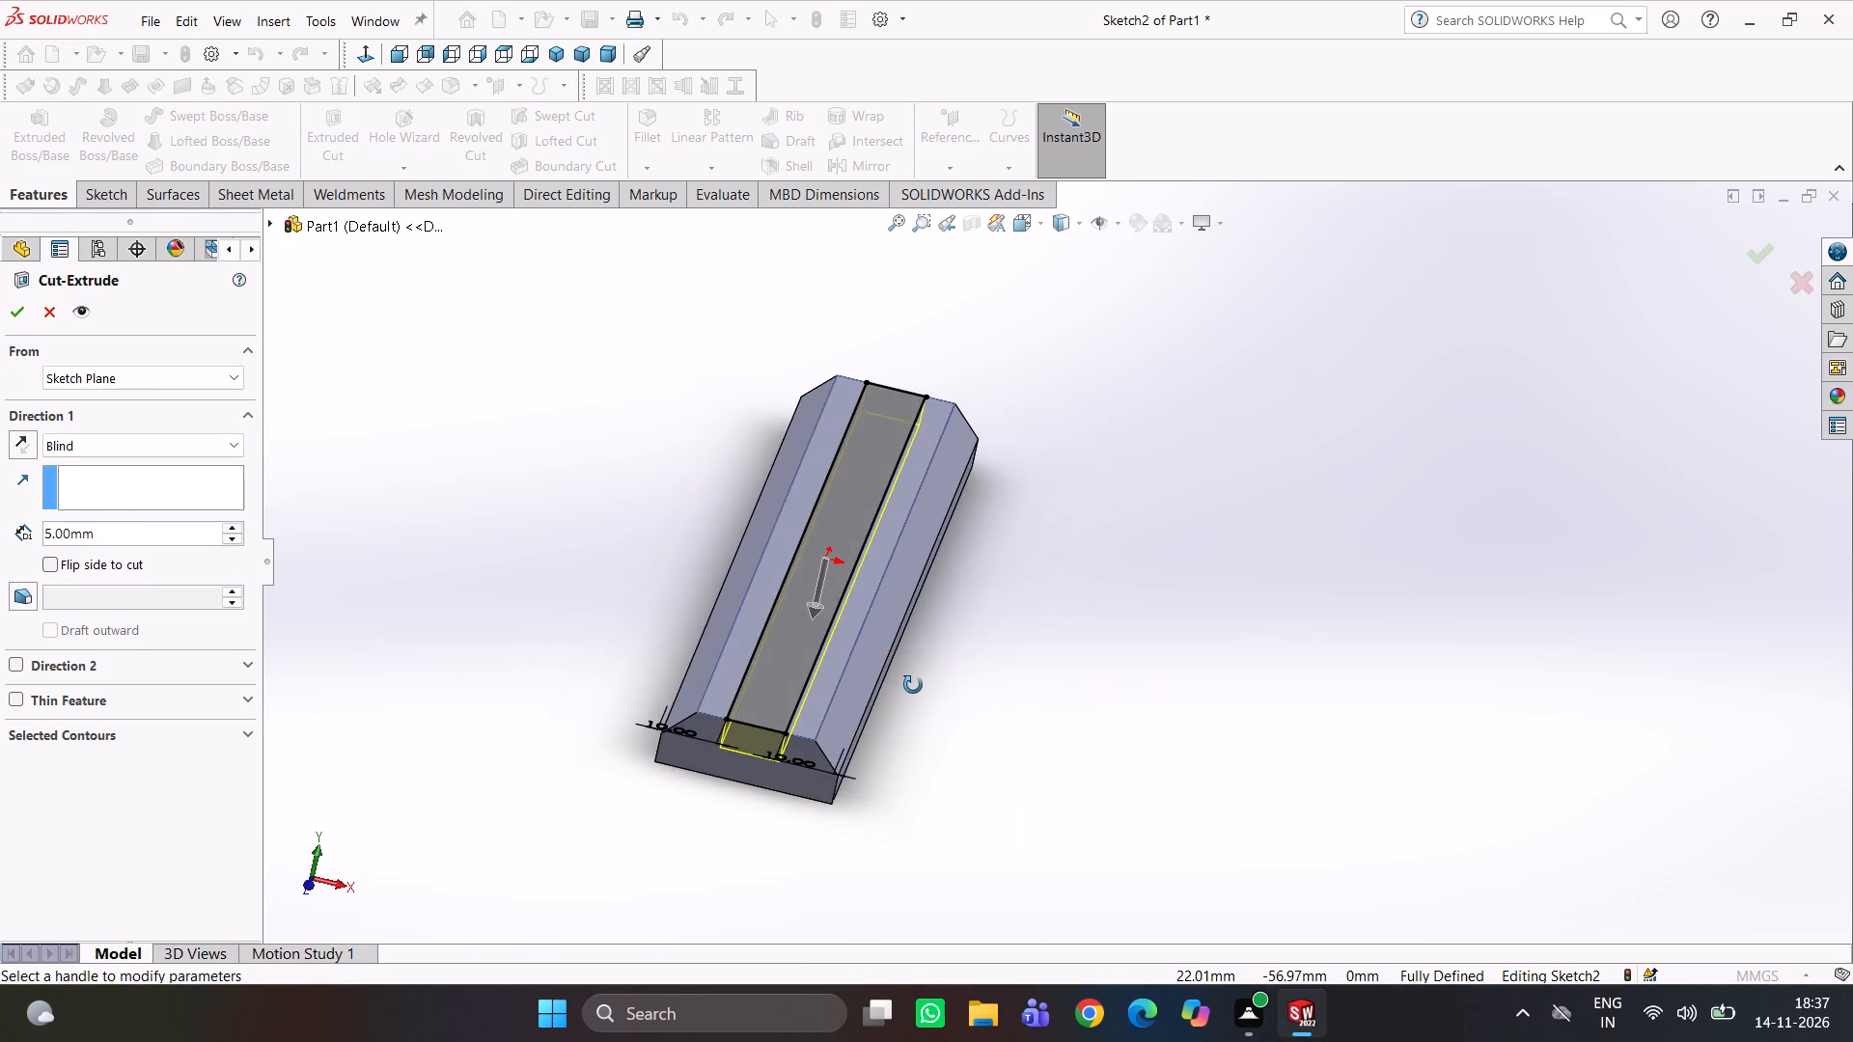
middle_drag(913, 685, 921, 670)
click(14, 313)
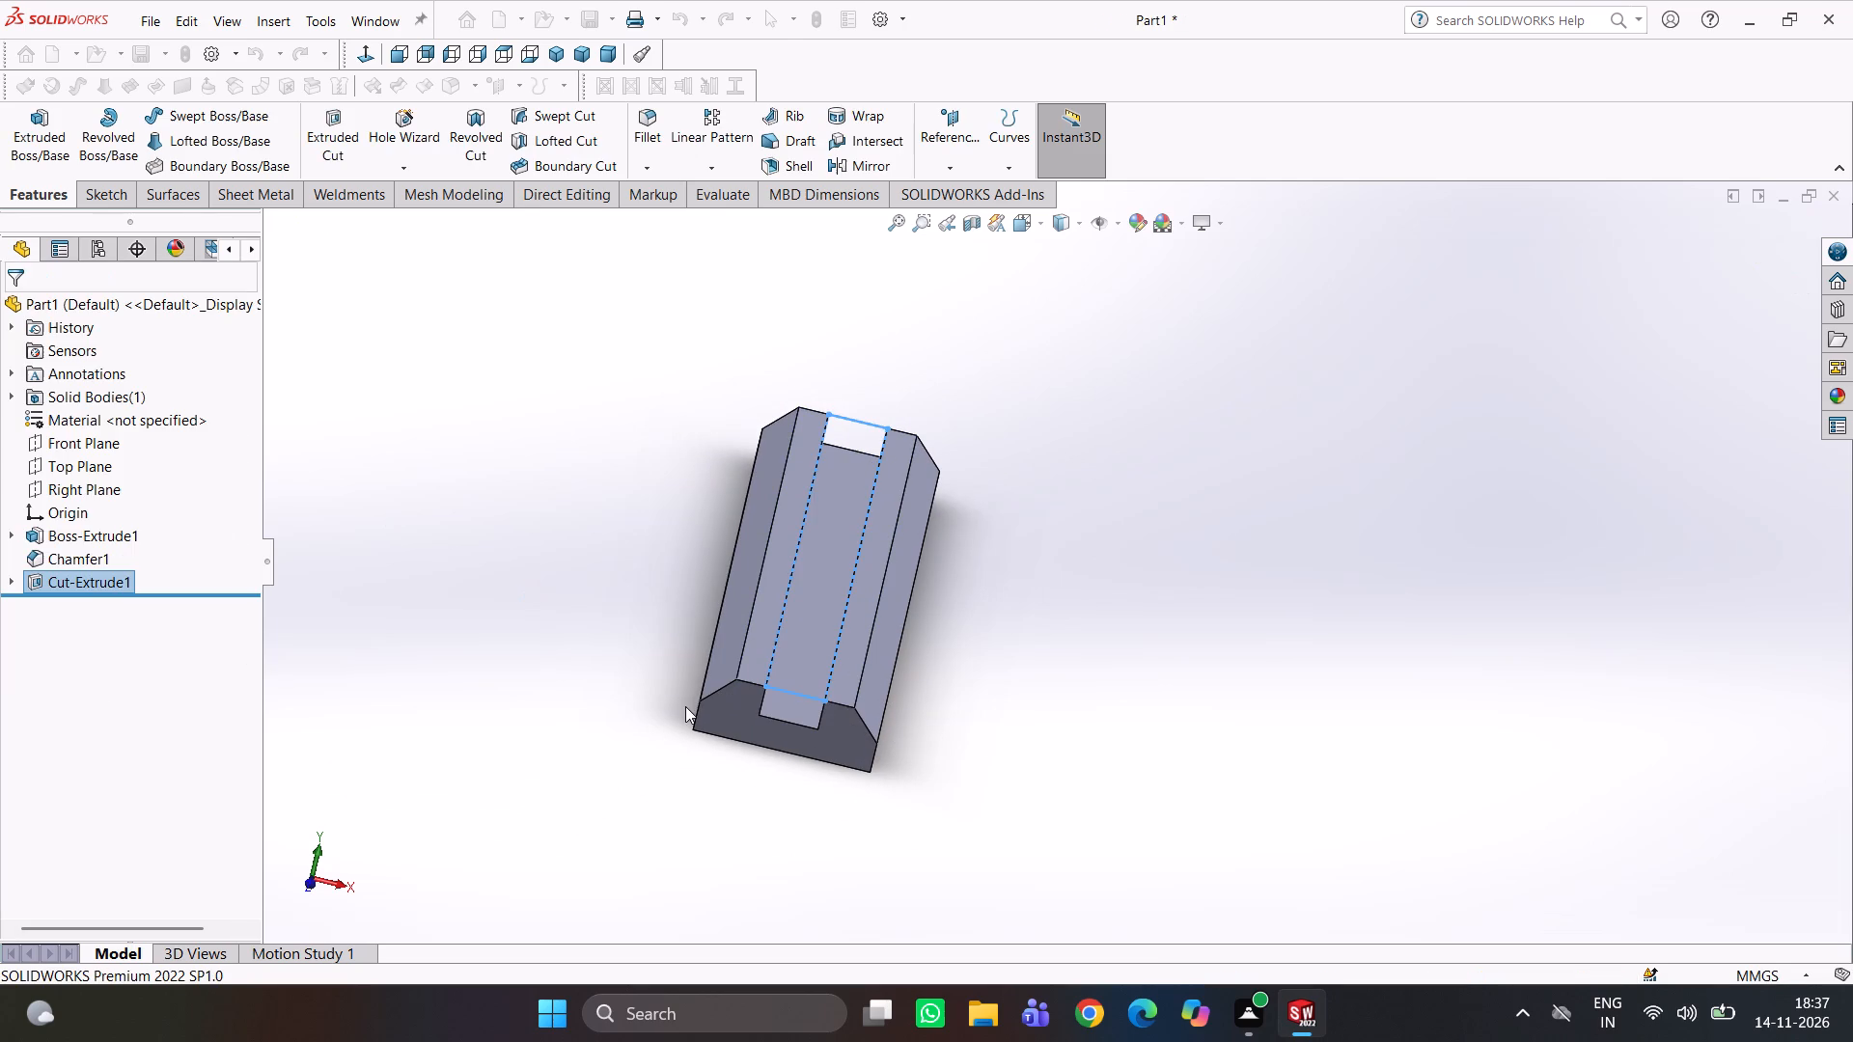
On a new sketch on the bar's front end face, draw a corner rectangle about 13 by 1.7 mm along the groove floor, overlapping both groove walls.
click(820, 746)
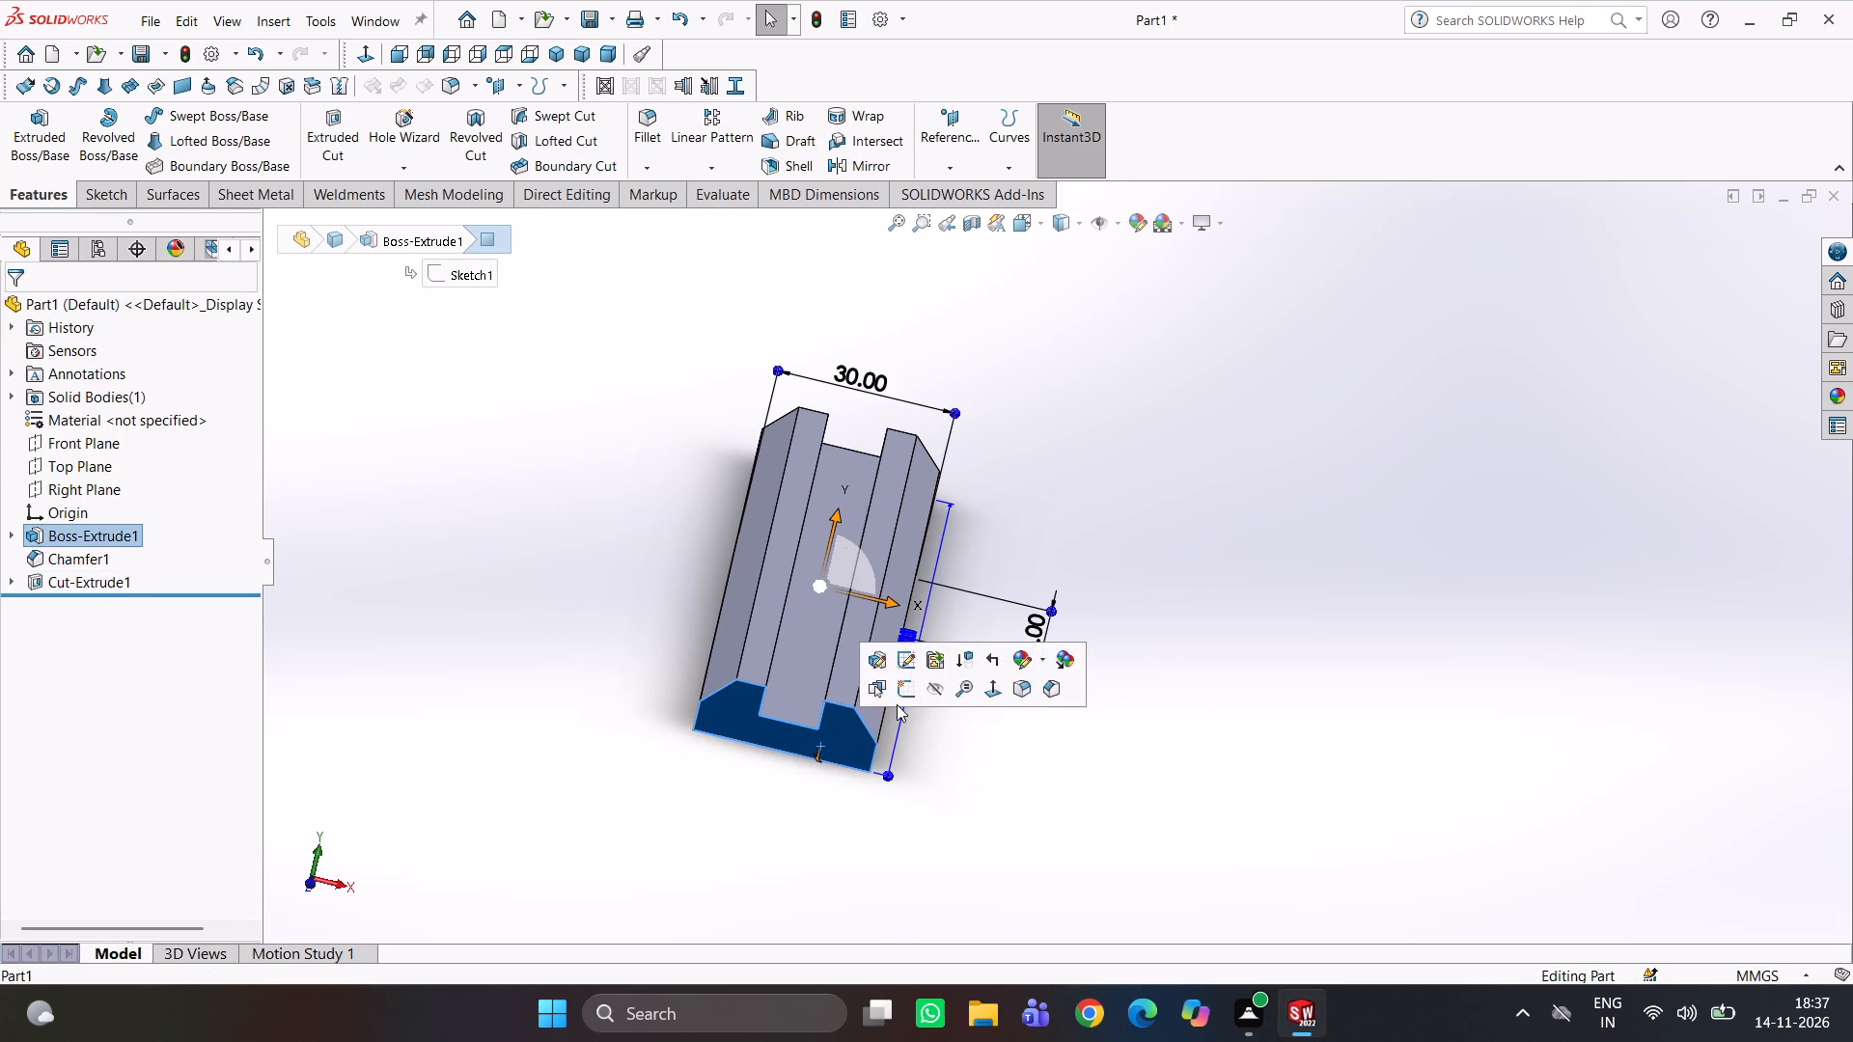
click(895, 691)
click(1283, 826)
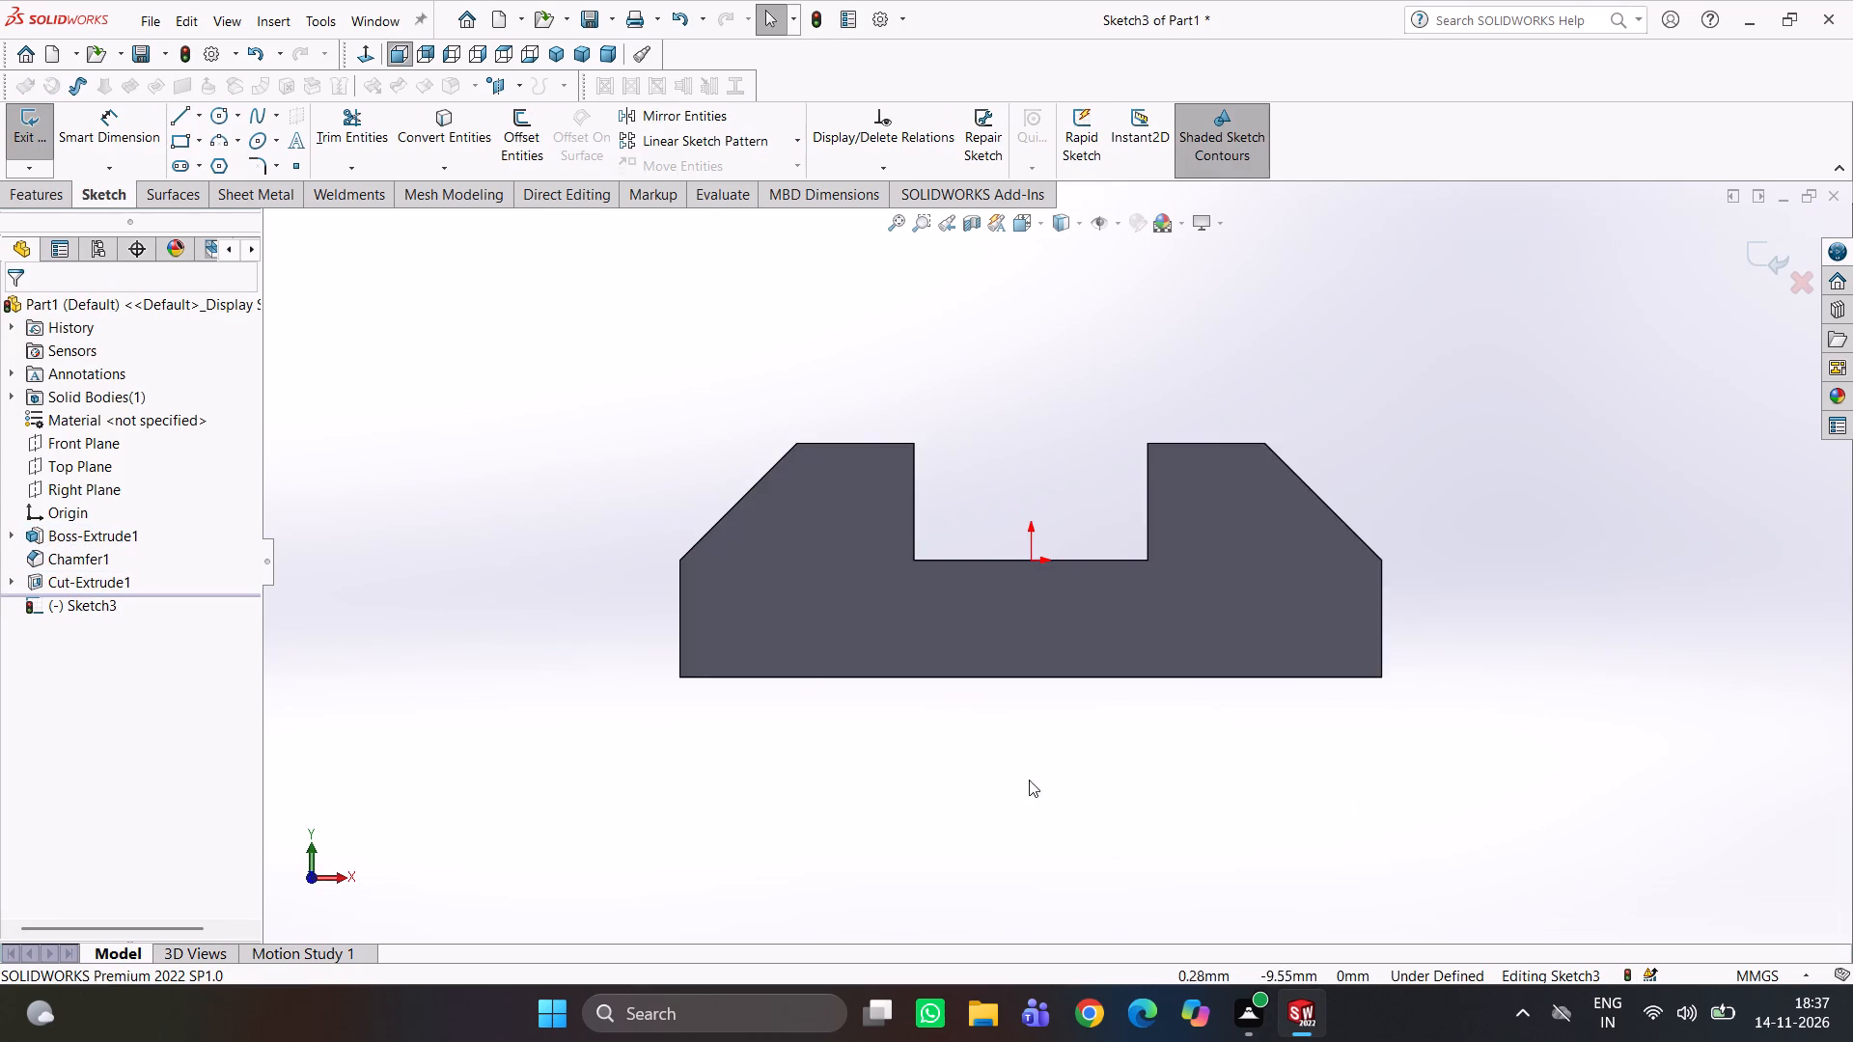
click(180, 140)
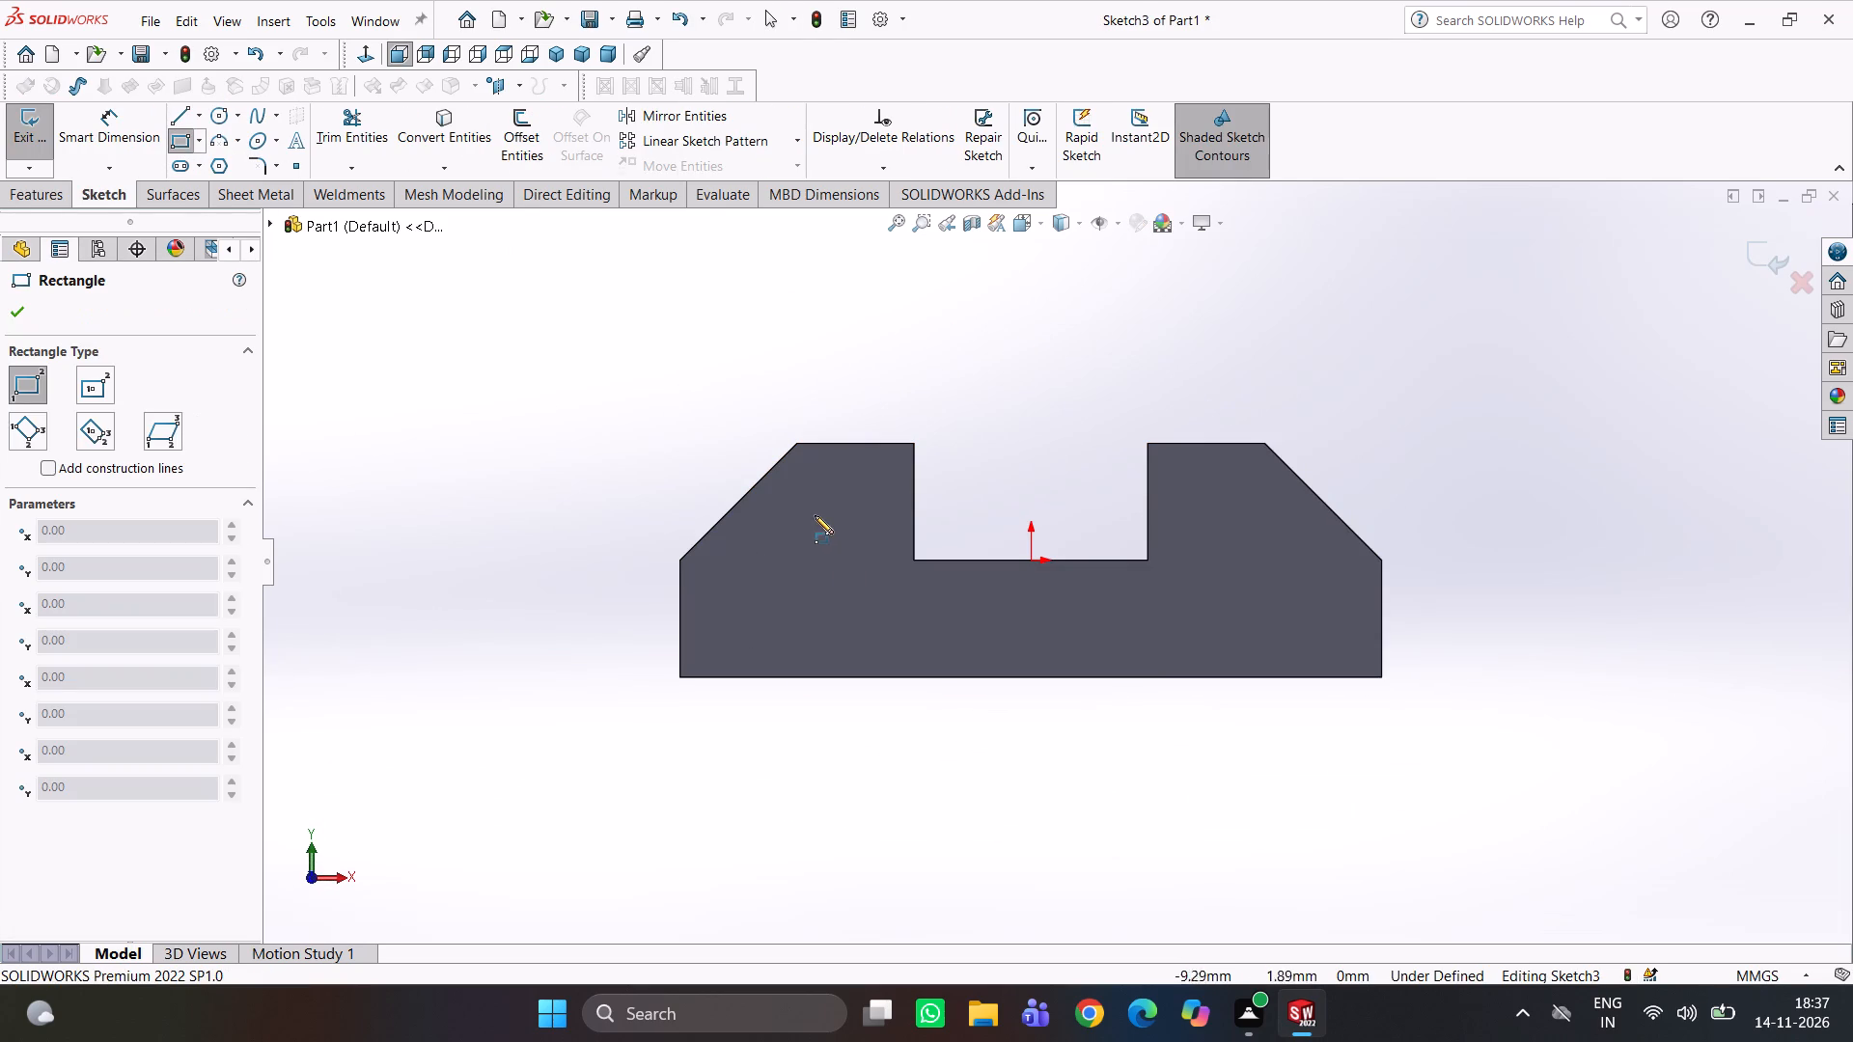
click(871, 520)
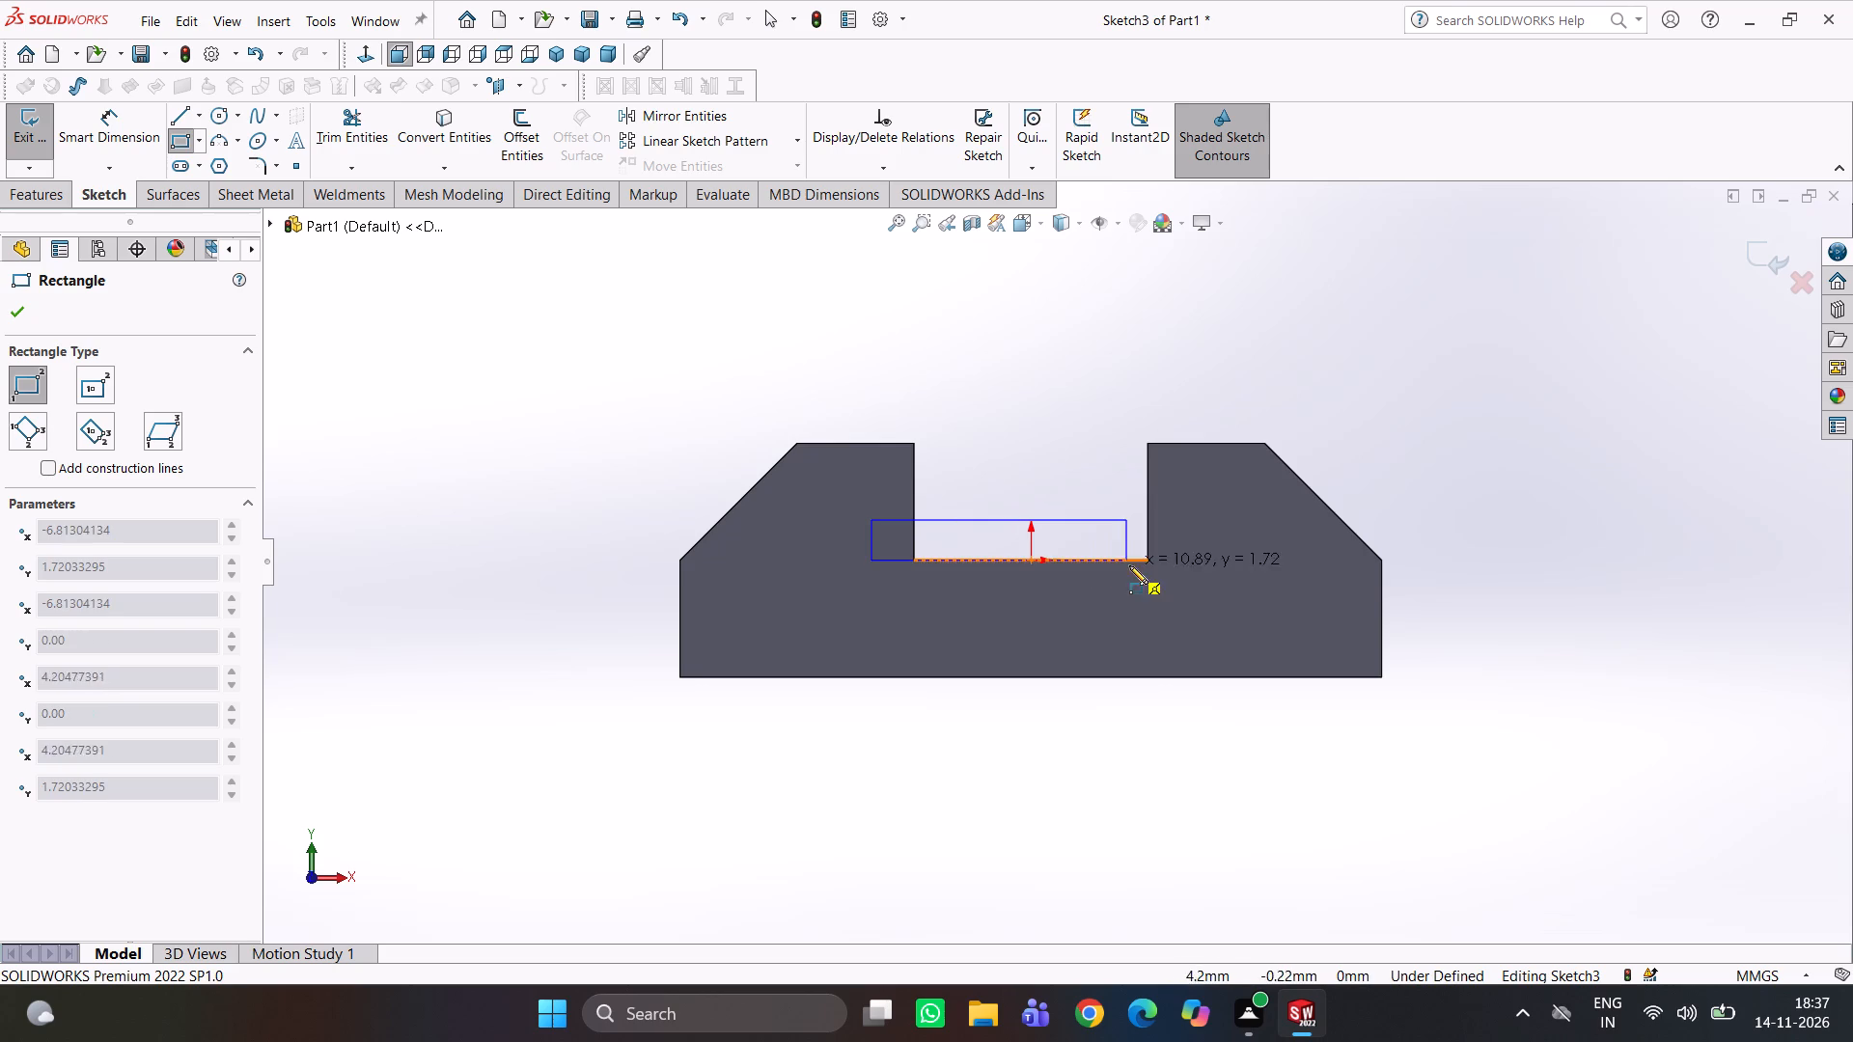
click(1179, 561)
Dimension the new rectangle's width to 15 mm.
right_drag(1097, 782, 1078, 550)
click(1027, 515)
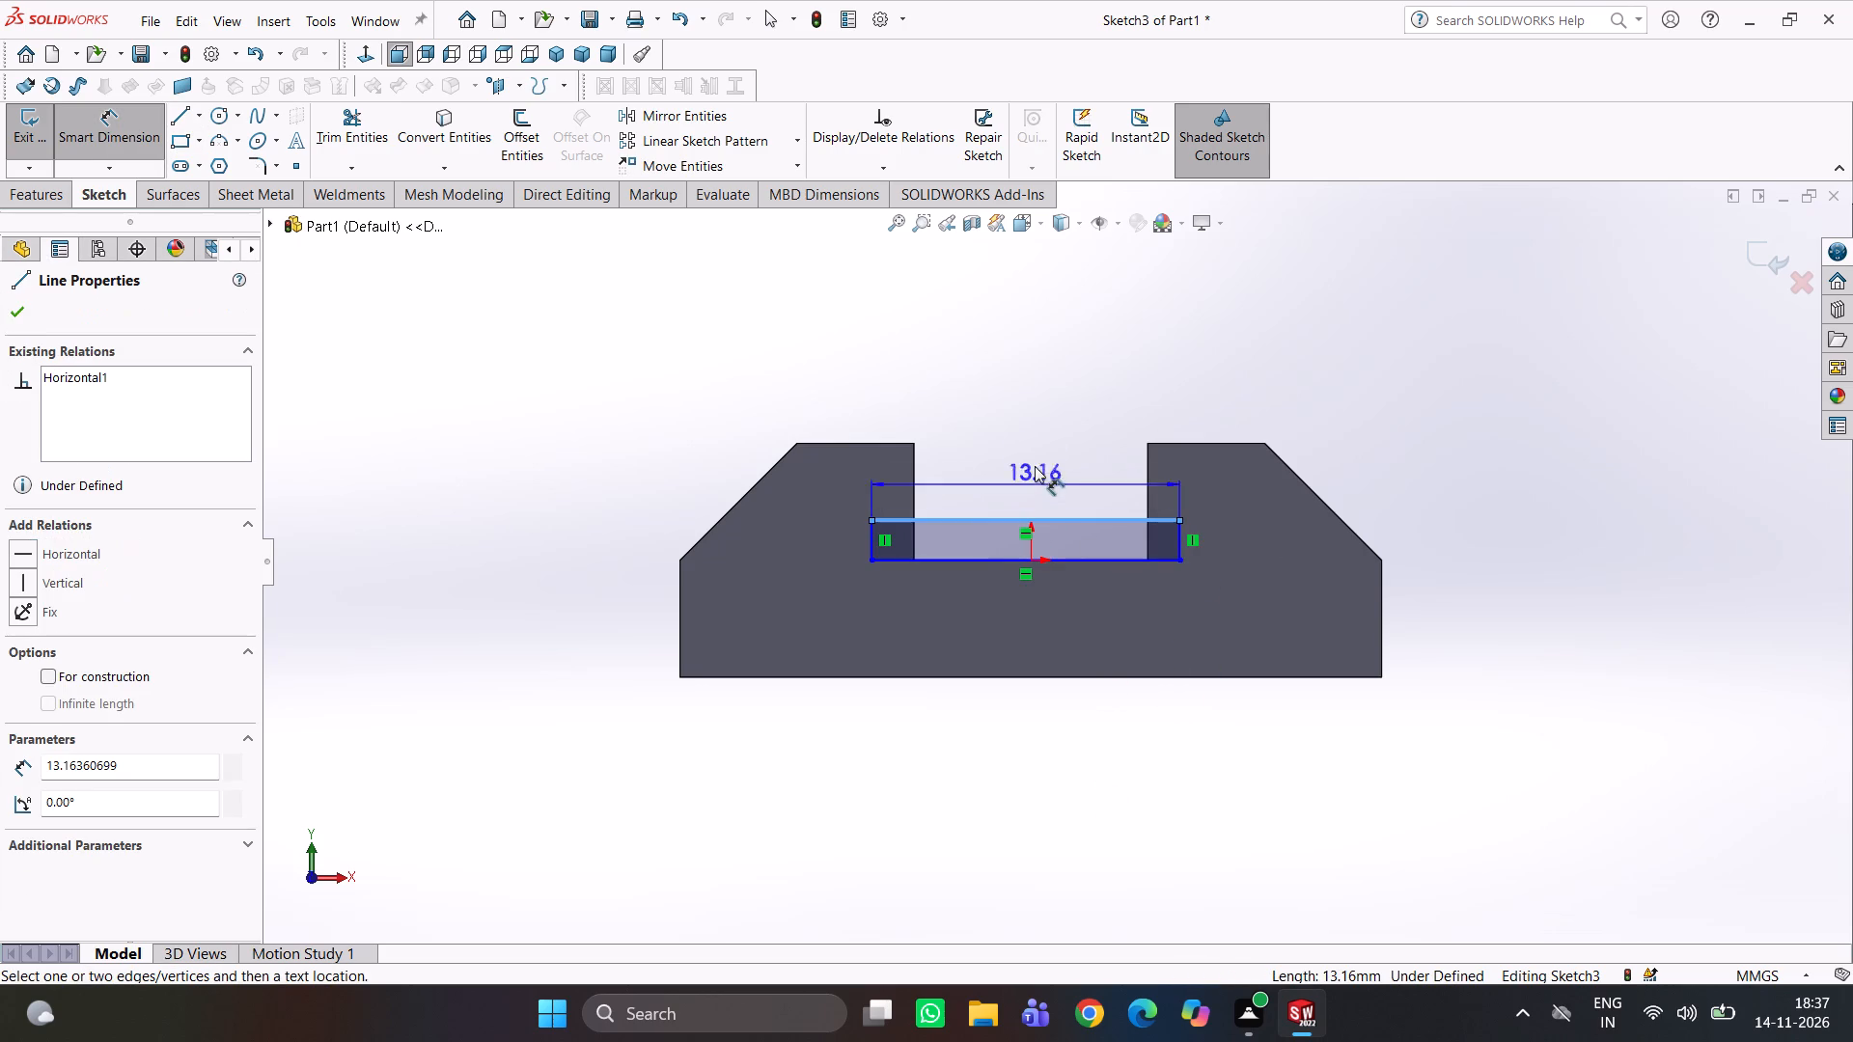
click(1015, 394)
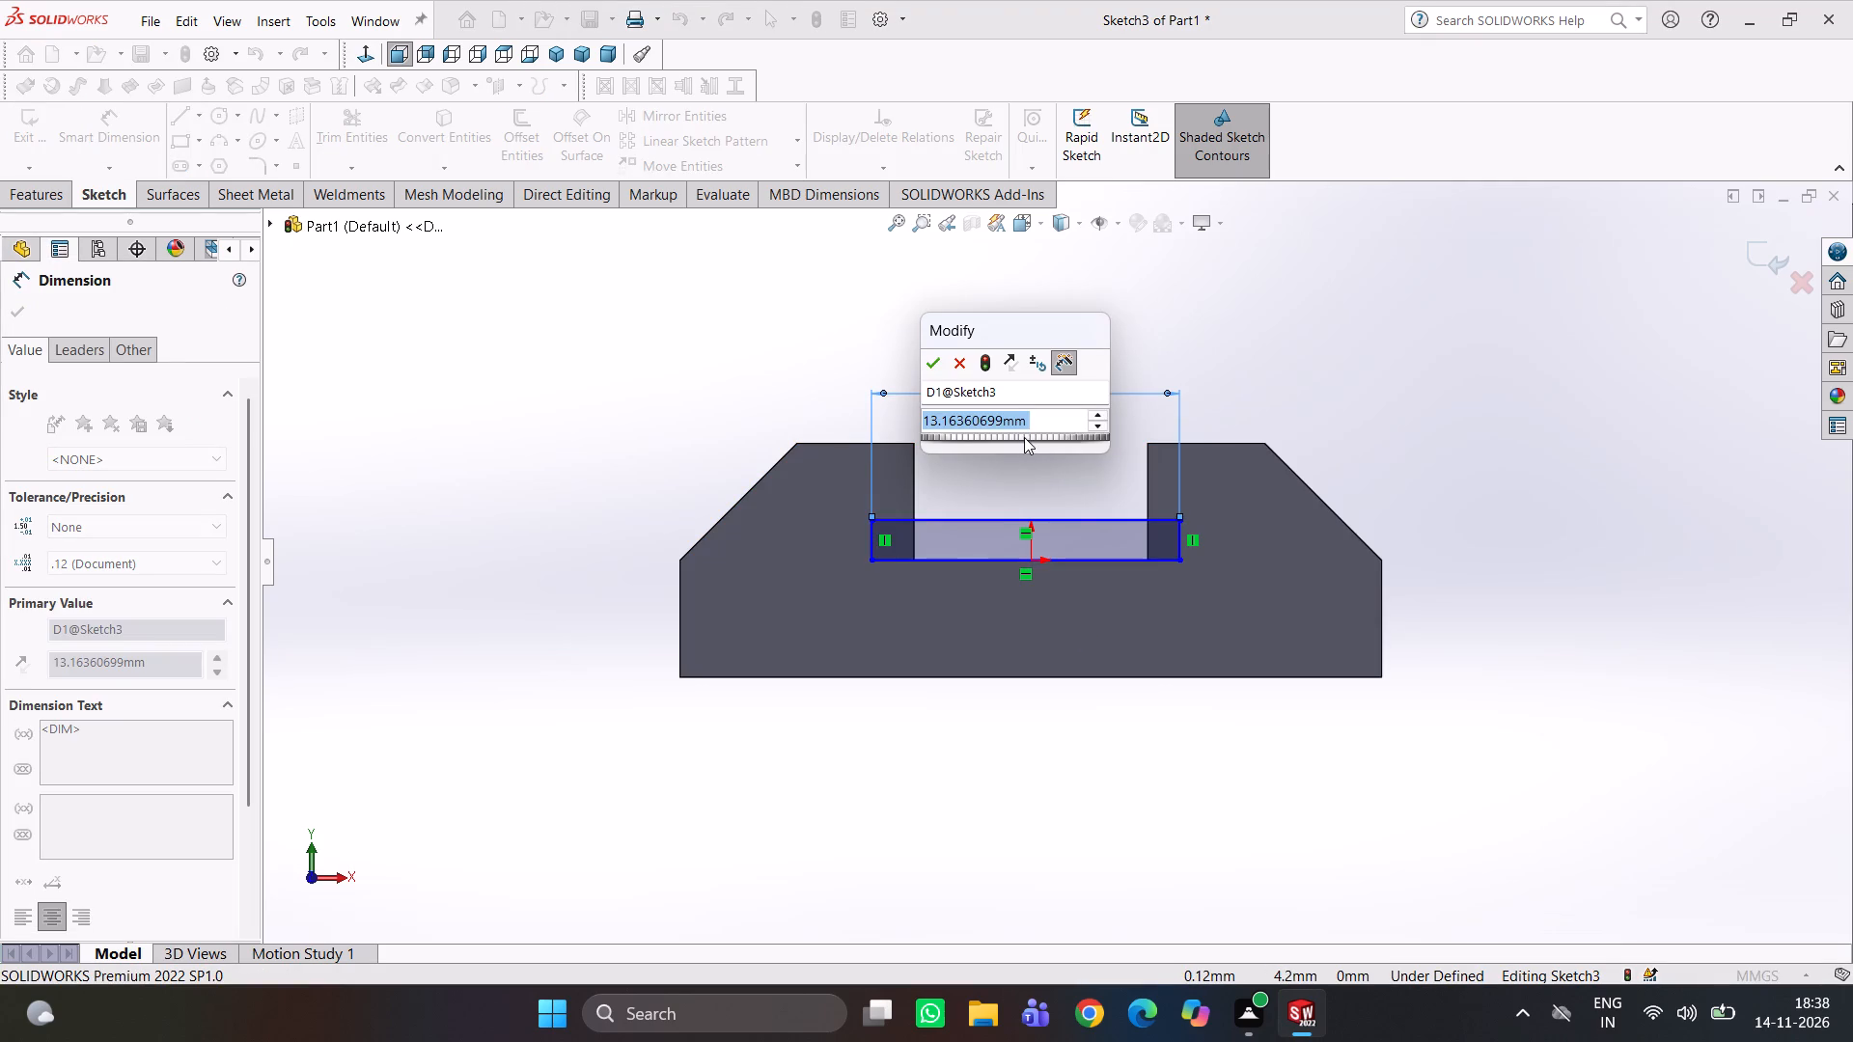
text(15)
key(Return)
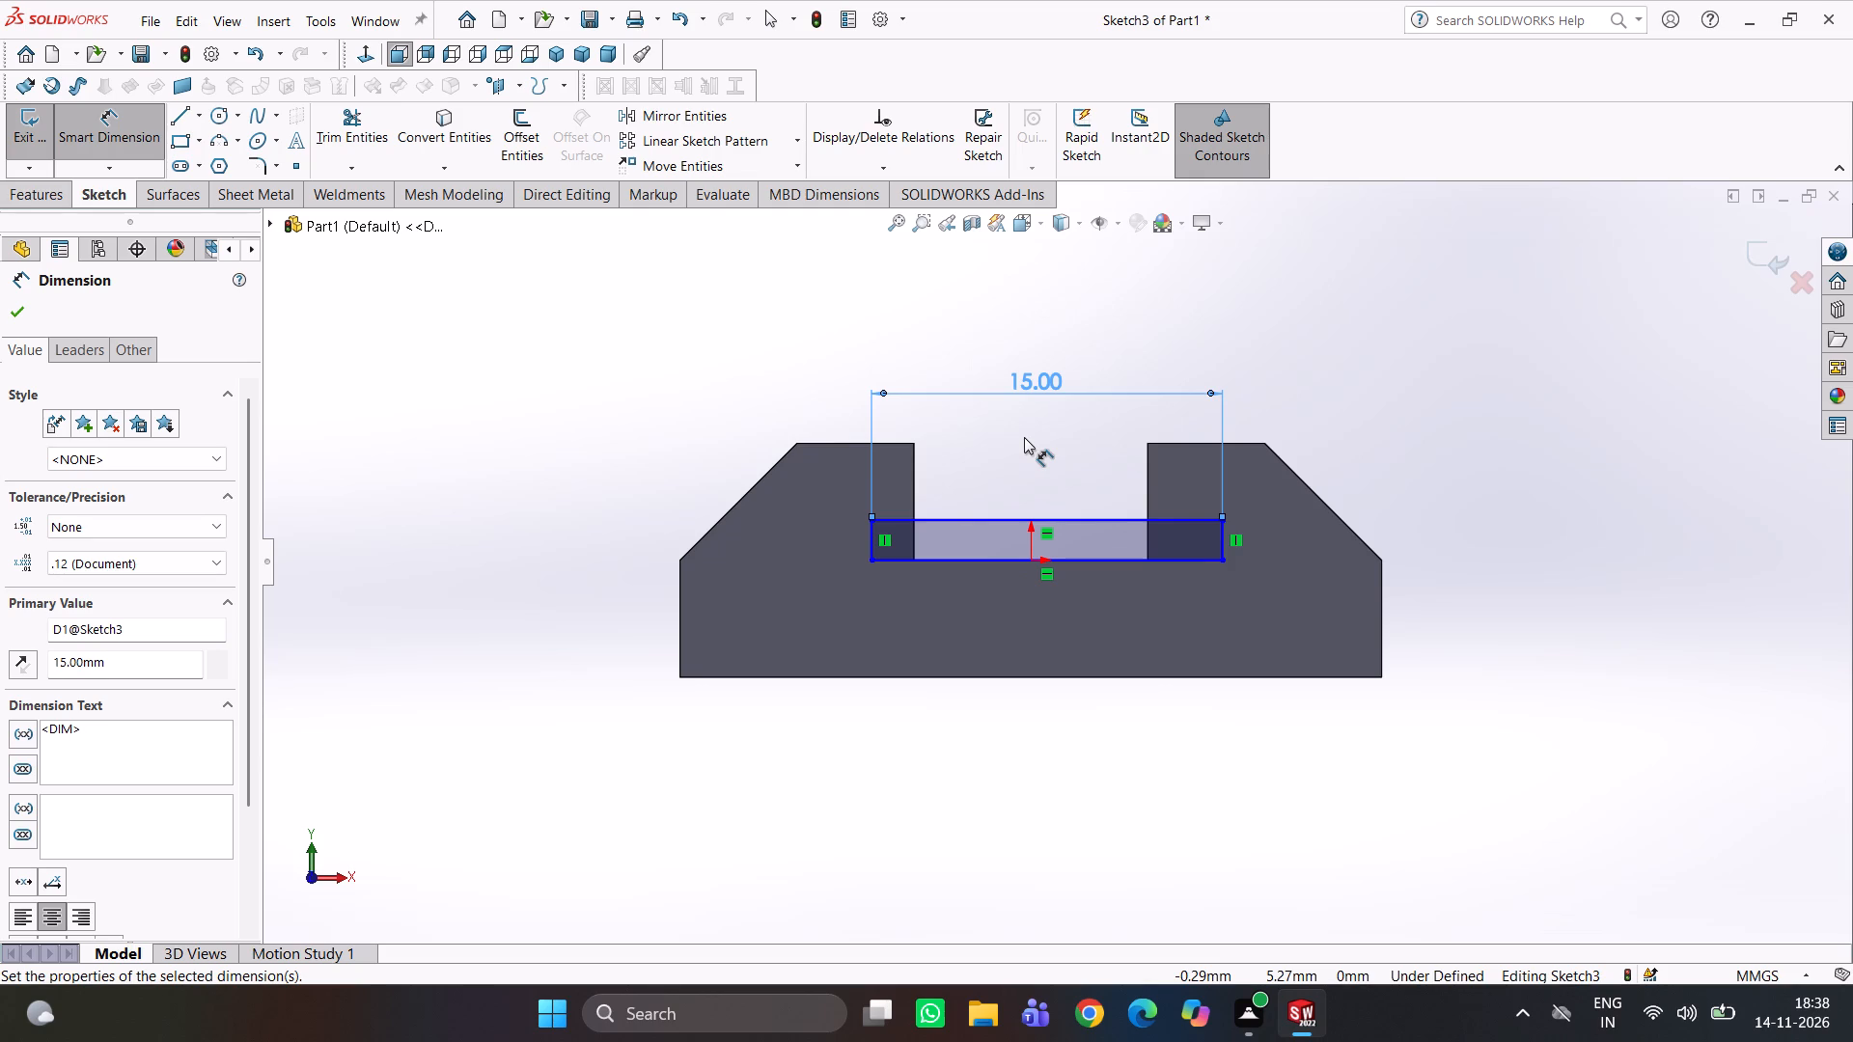
Dimension the rectangle's lower side 5 mm above the bar's bottom edge.
click(1160, 561)
click(1130, 680)
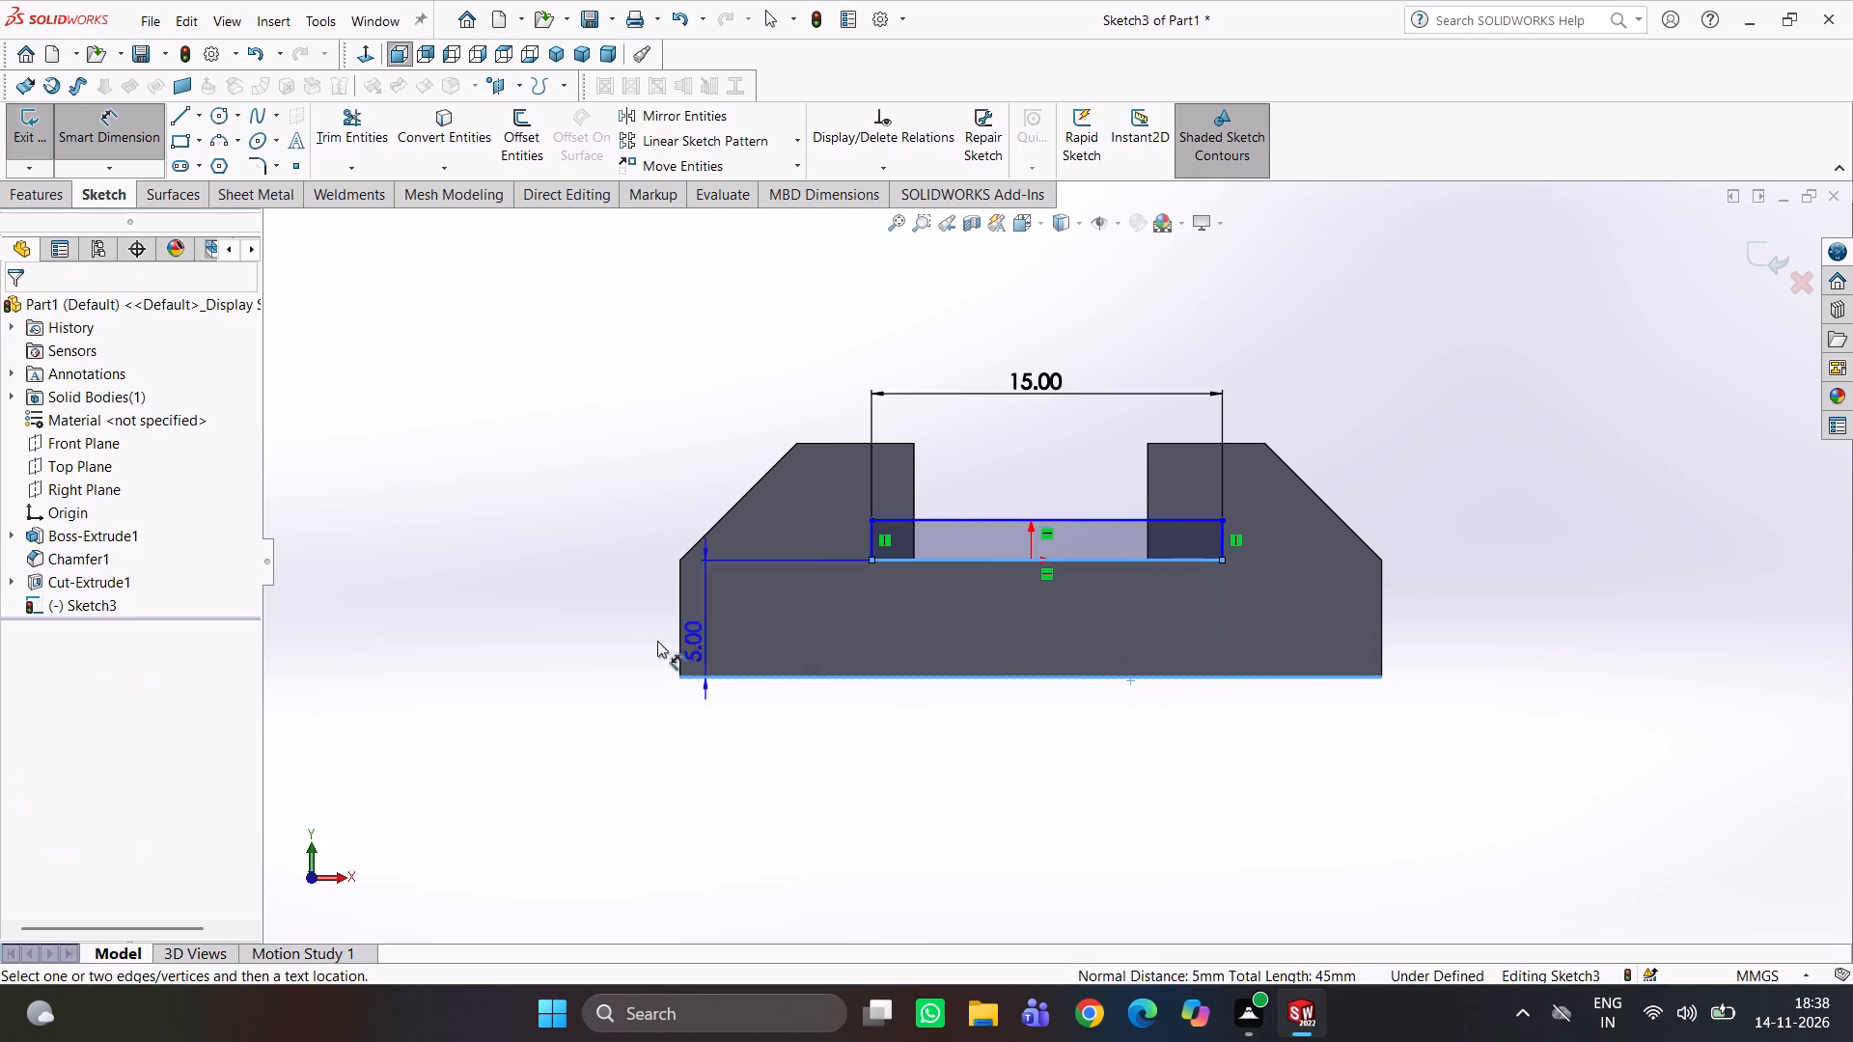
drag(466, 614, 476, 614)
key(5)
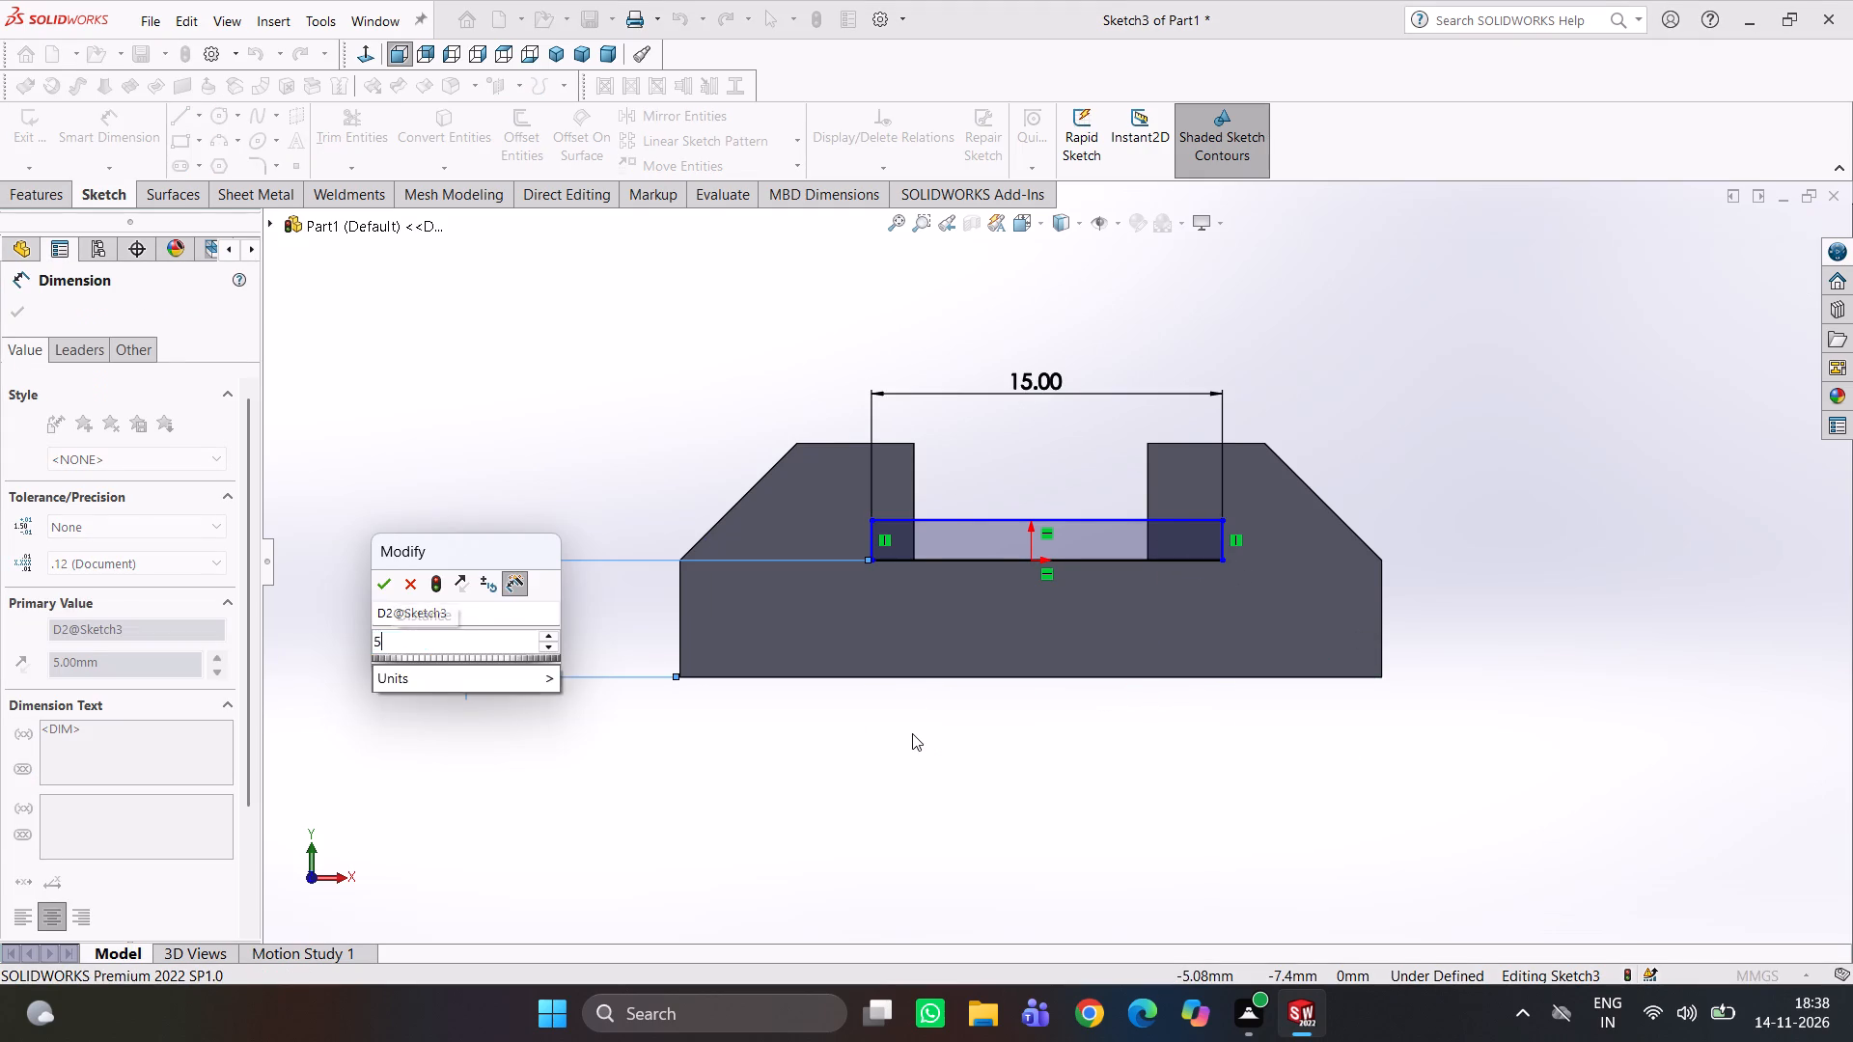
key(Return)
click(912, 733)
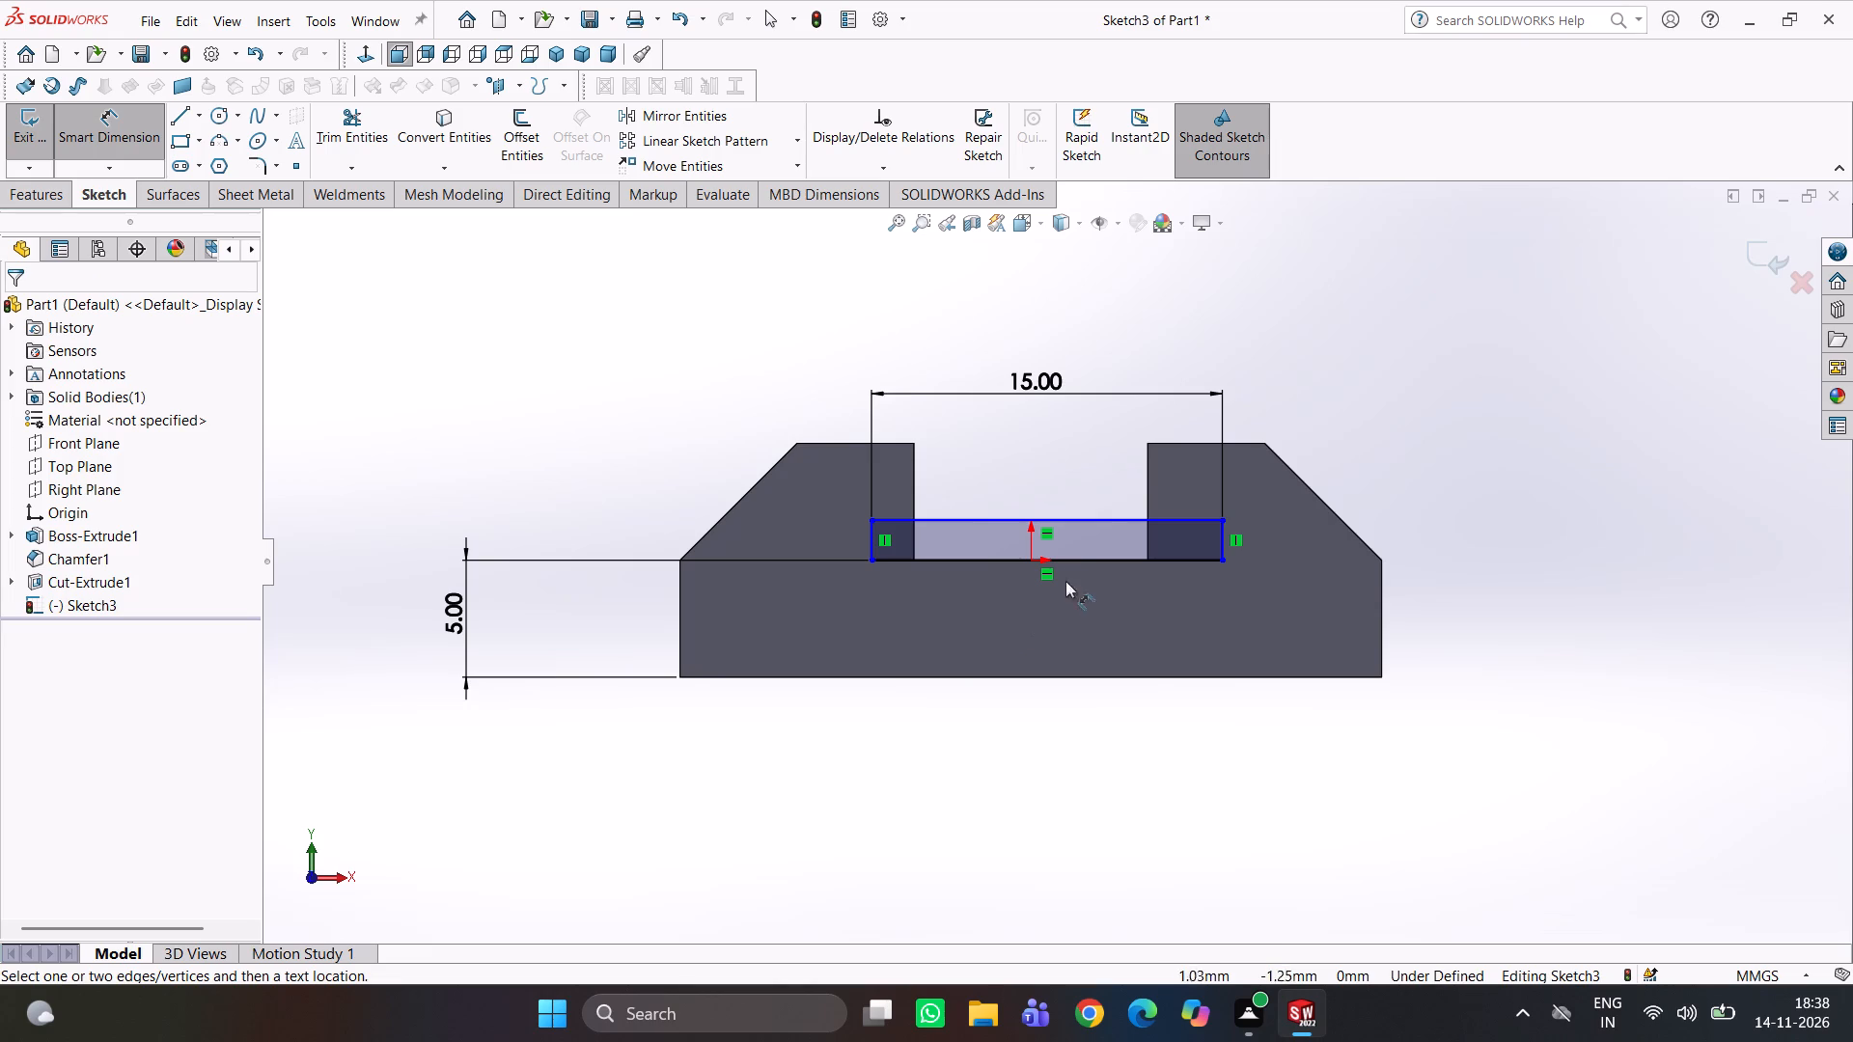
Dimension the rectangle's height to 1.5 mm.
click(1222, 539)
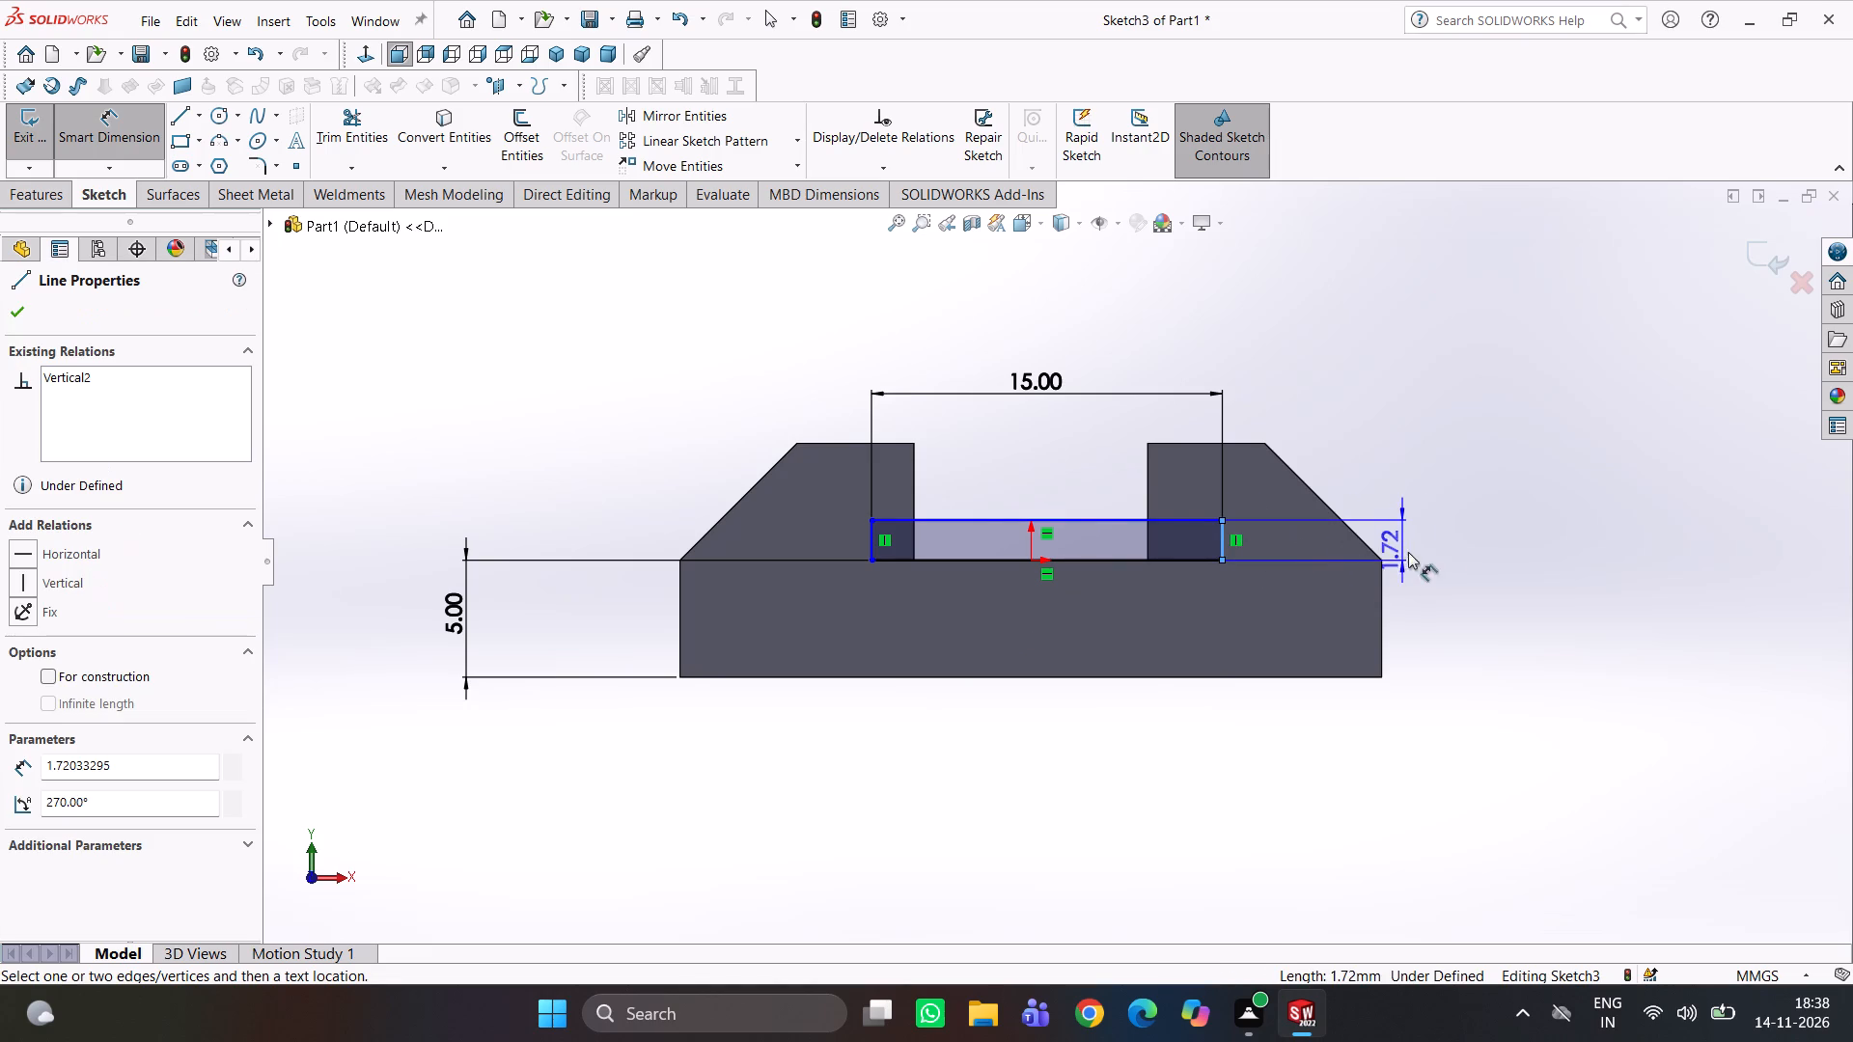
click(1452, 557)
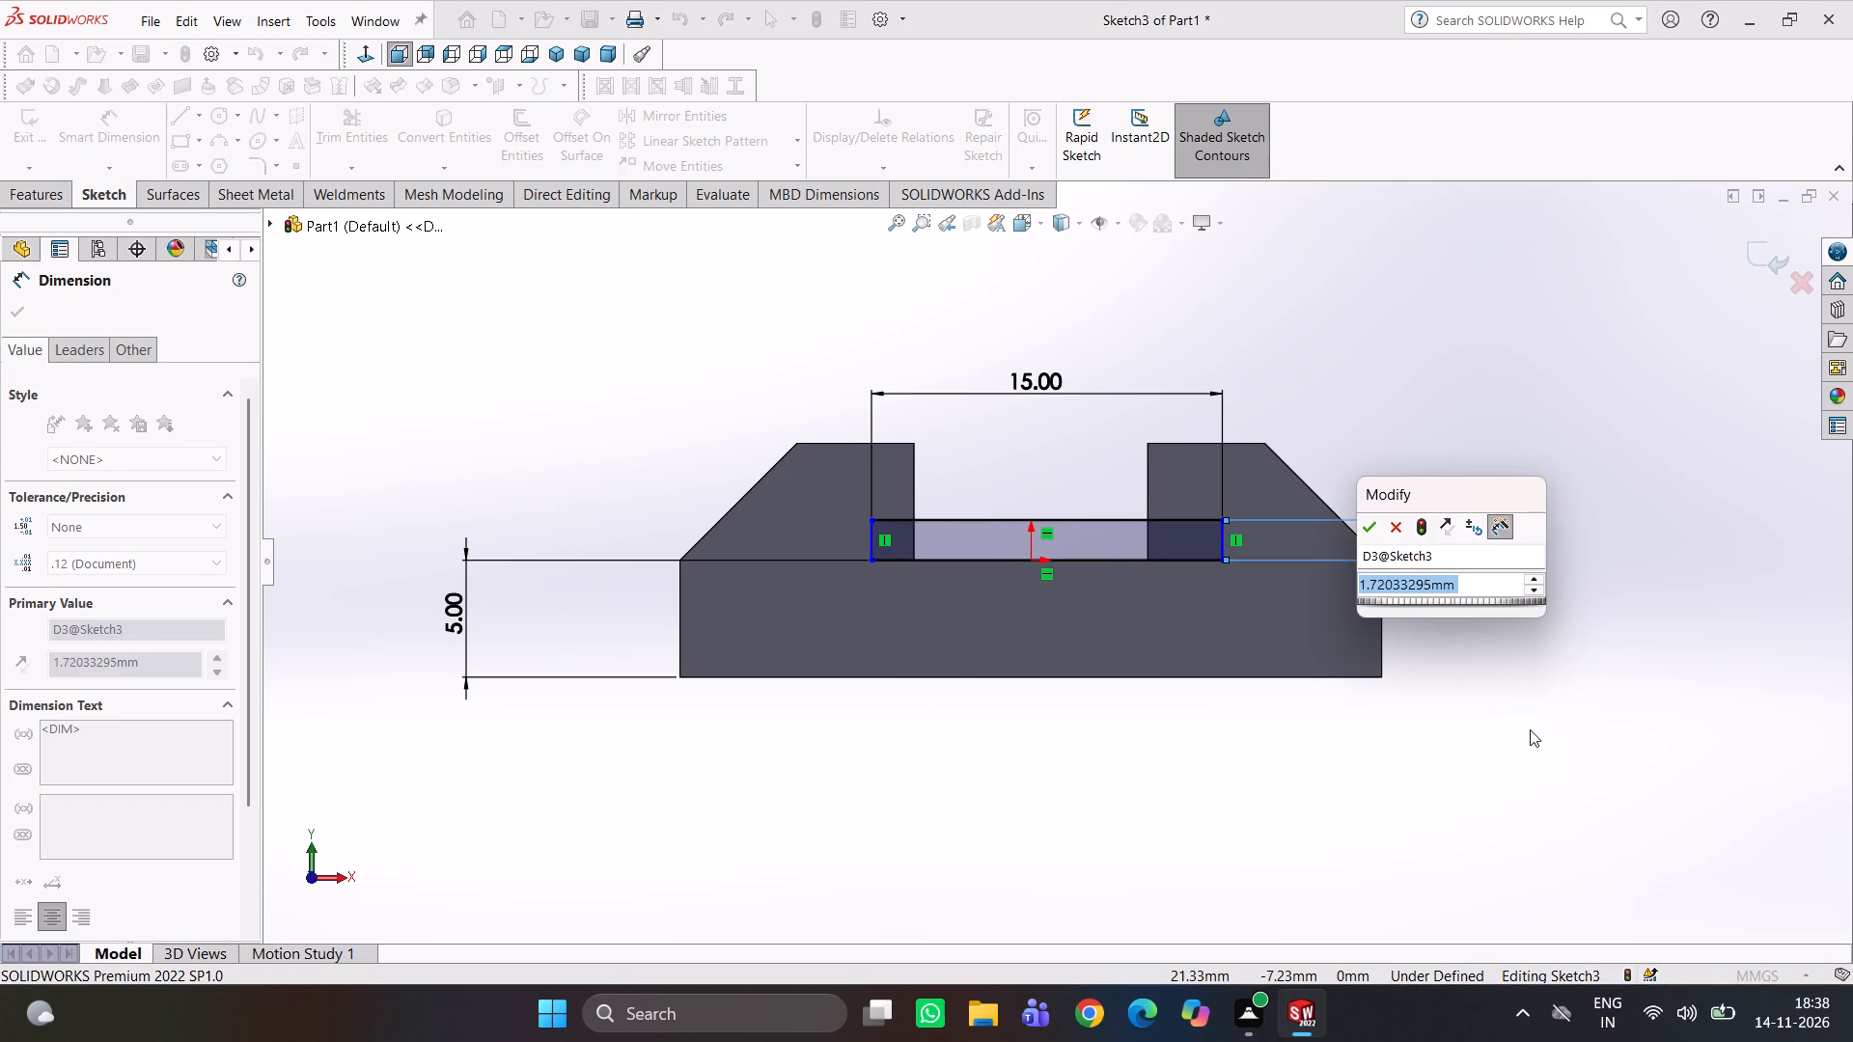
text(1.5)
key(Return)
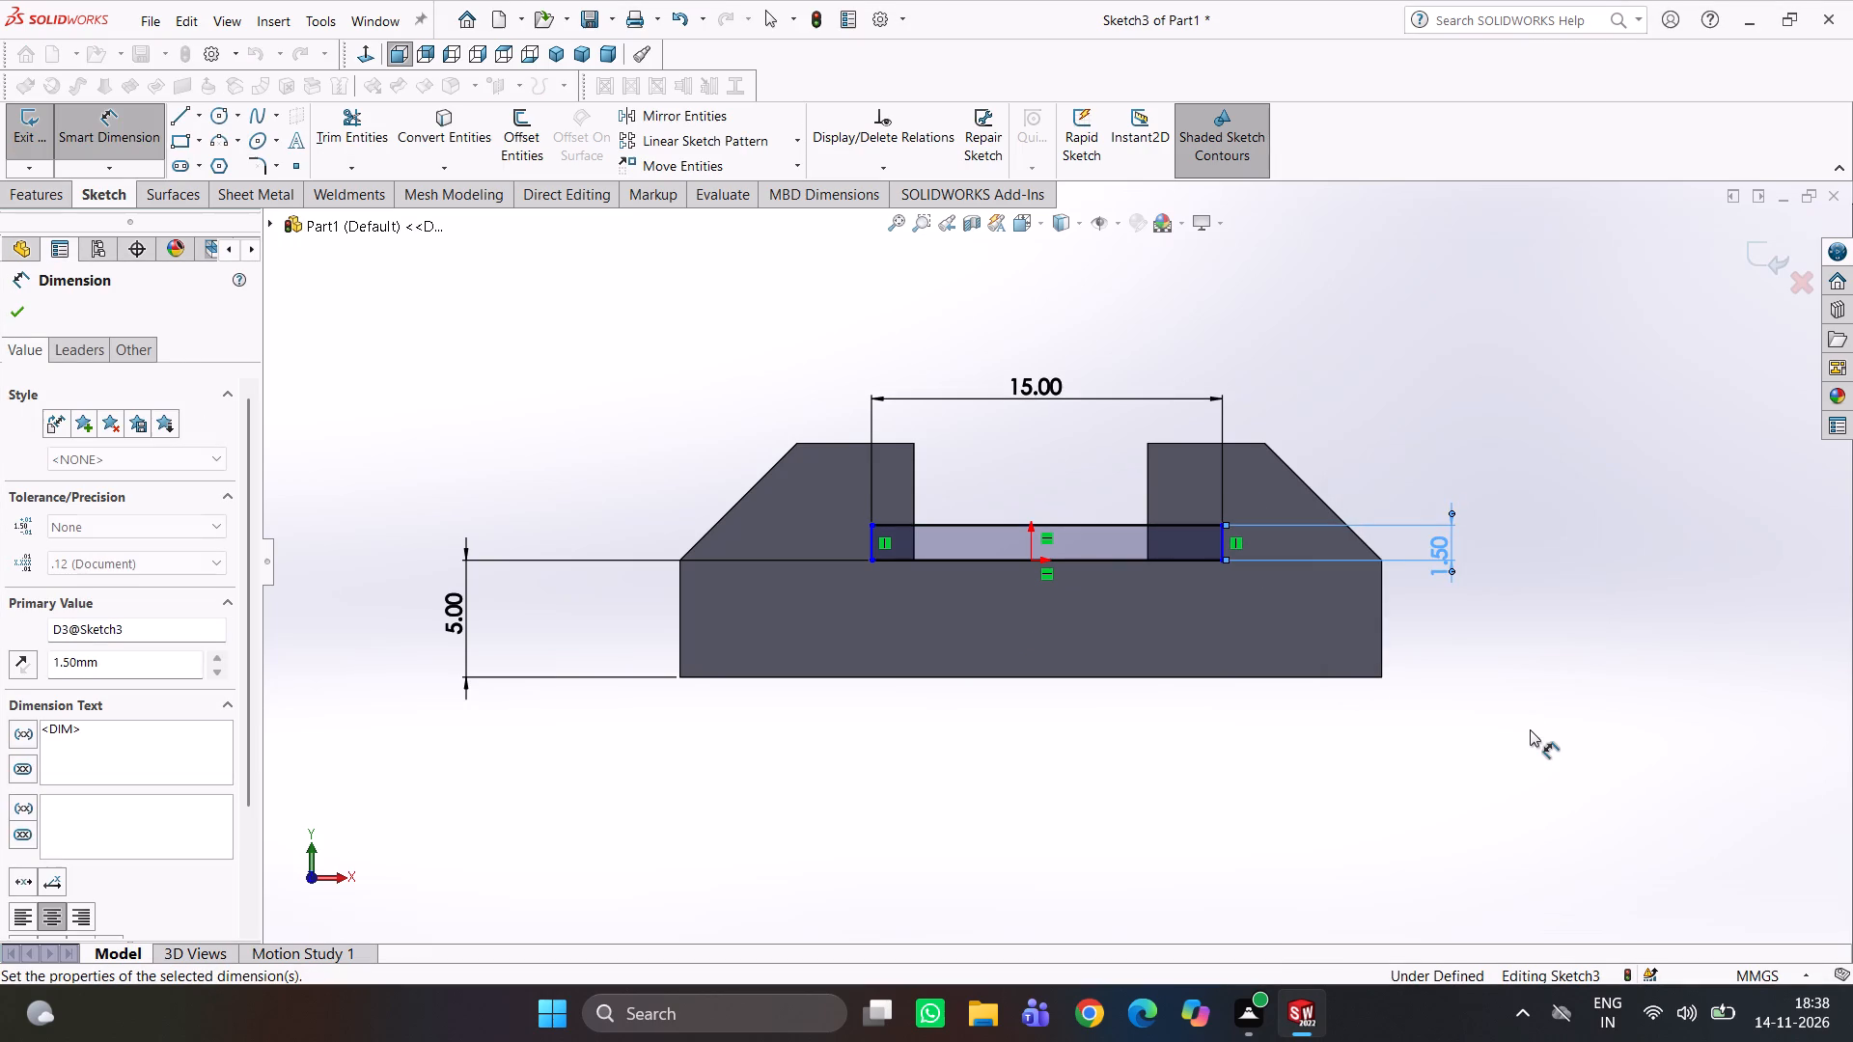
right_drag(1525, 712, 1502, 454)
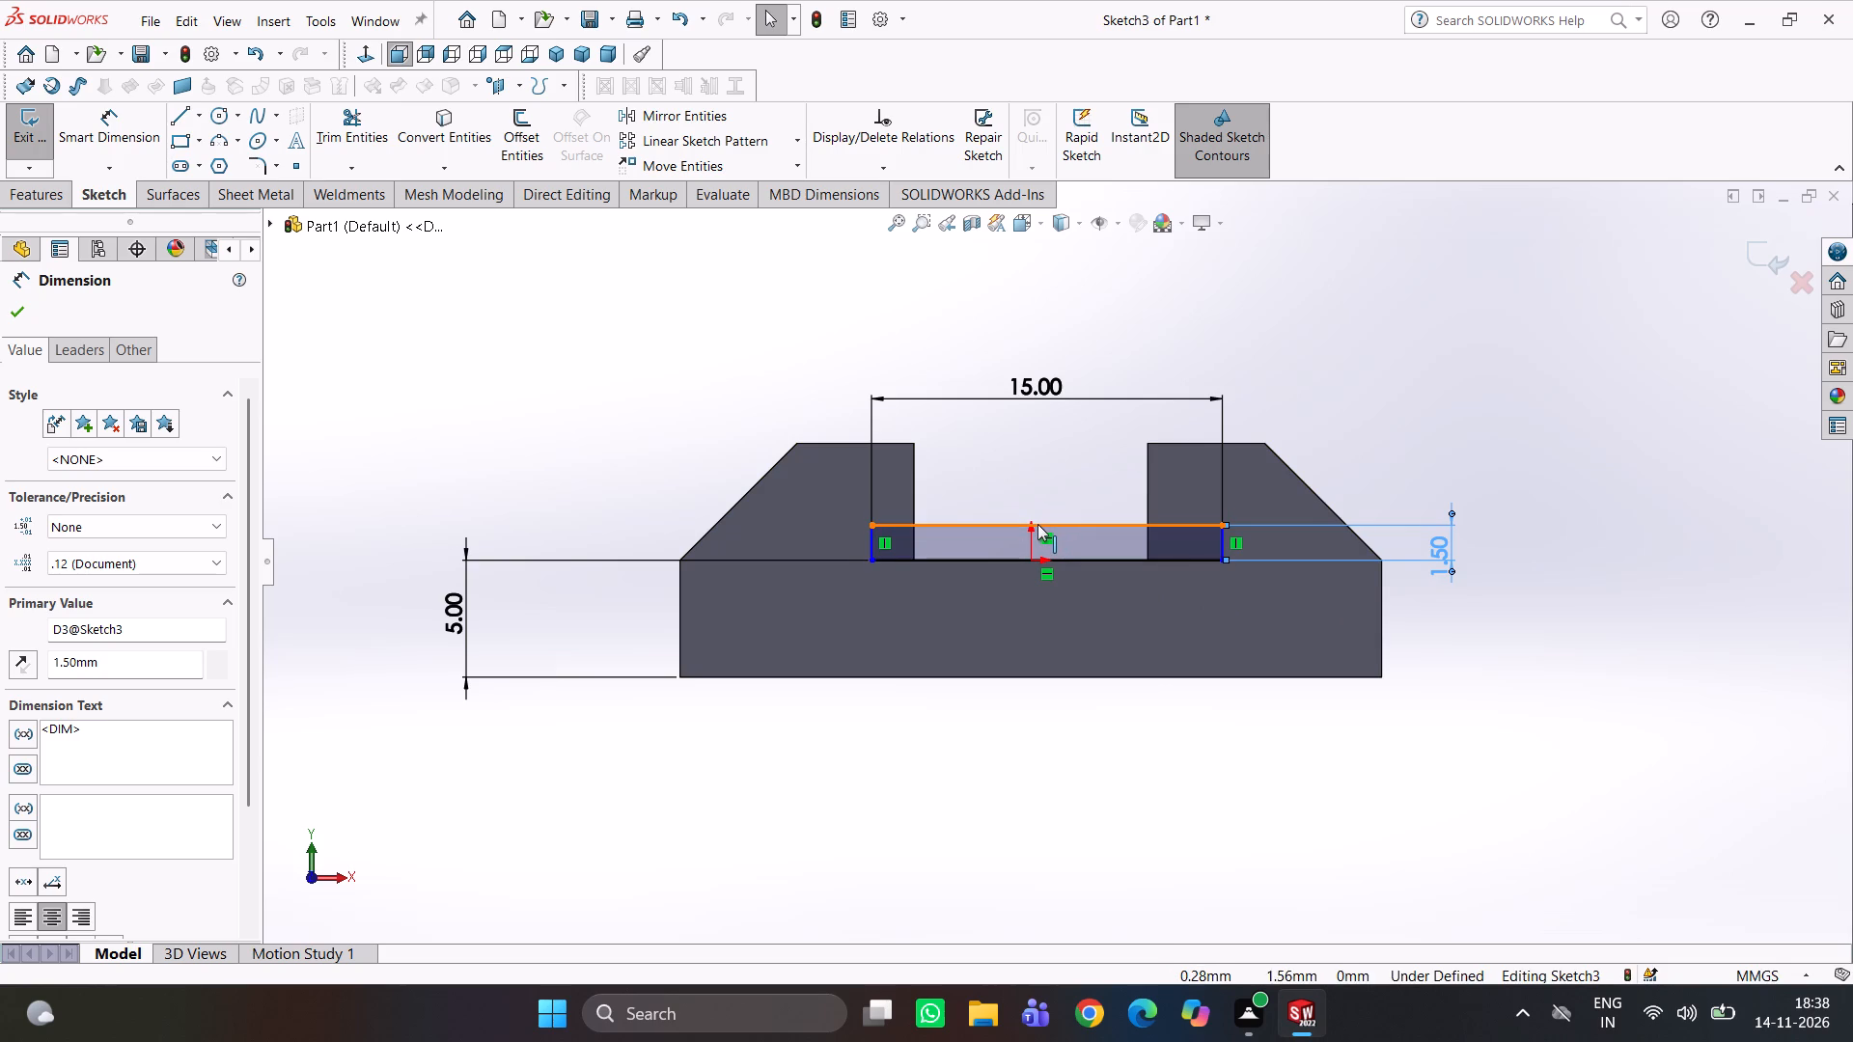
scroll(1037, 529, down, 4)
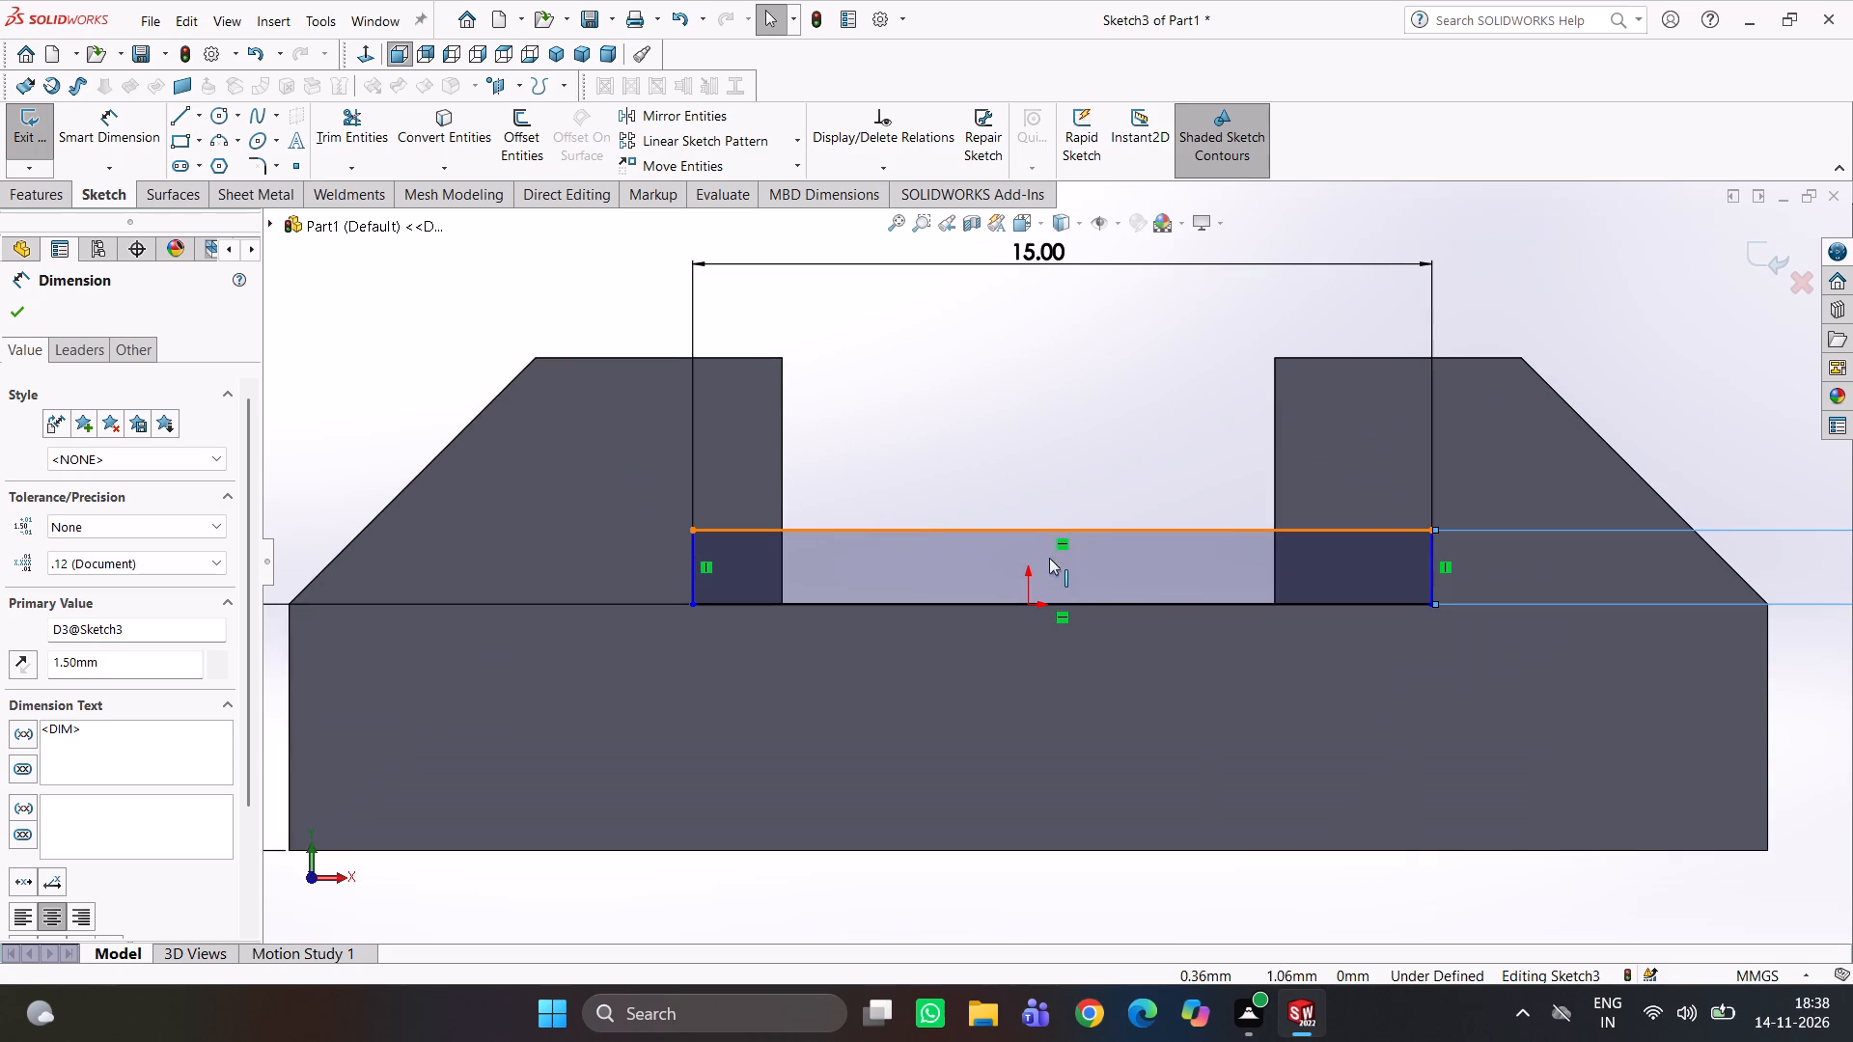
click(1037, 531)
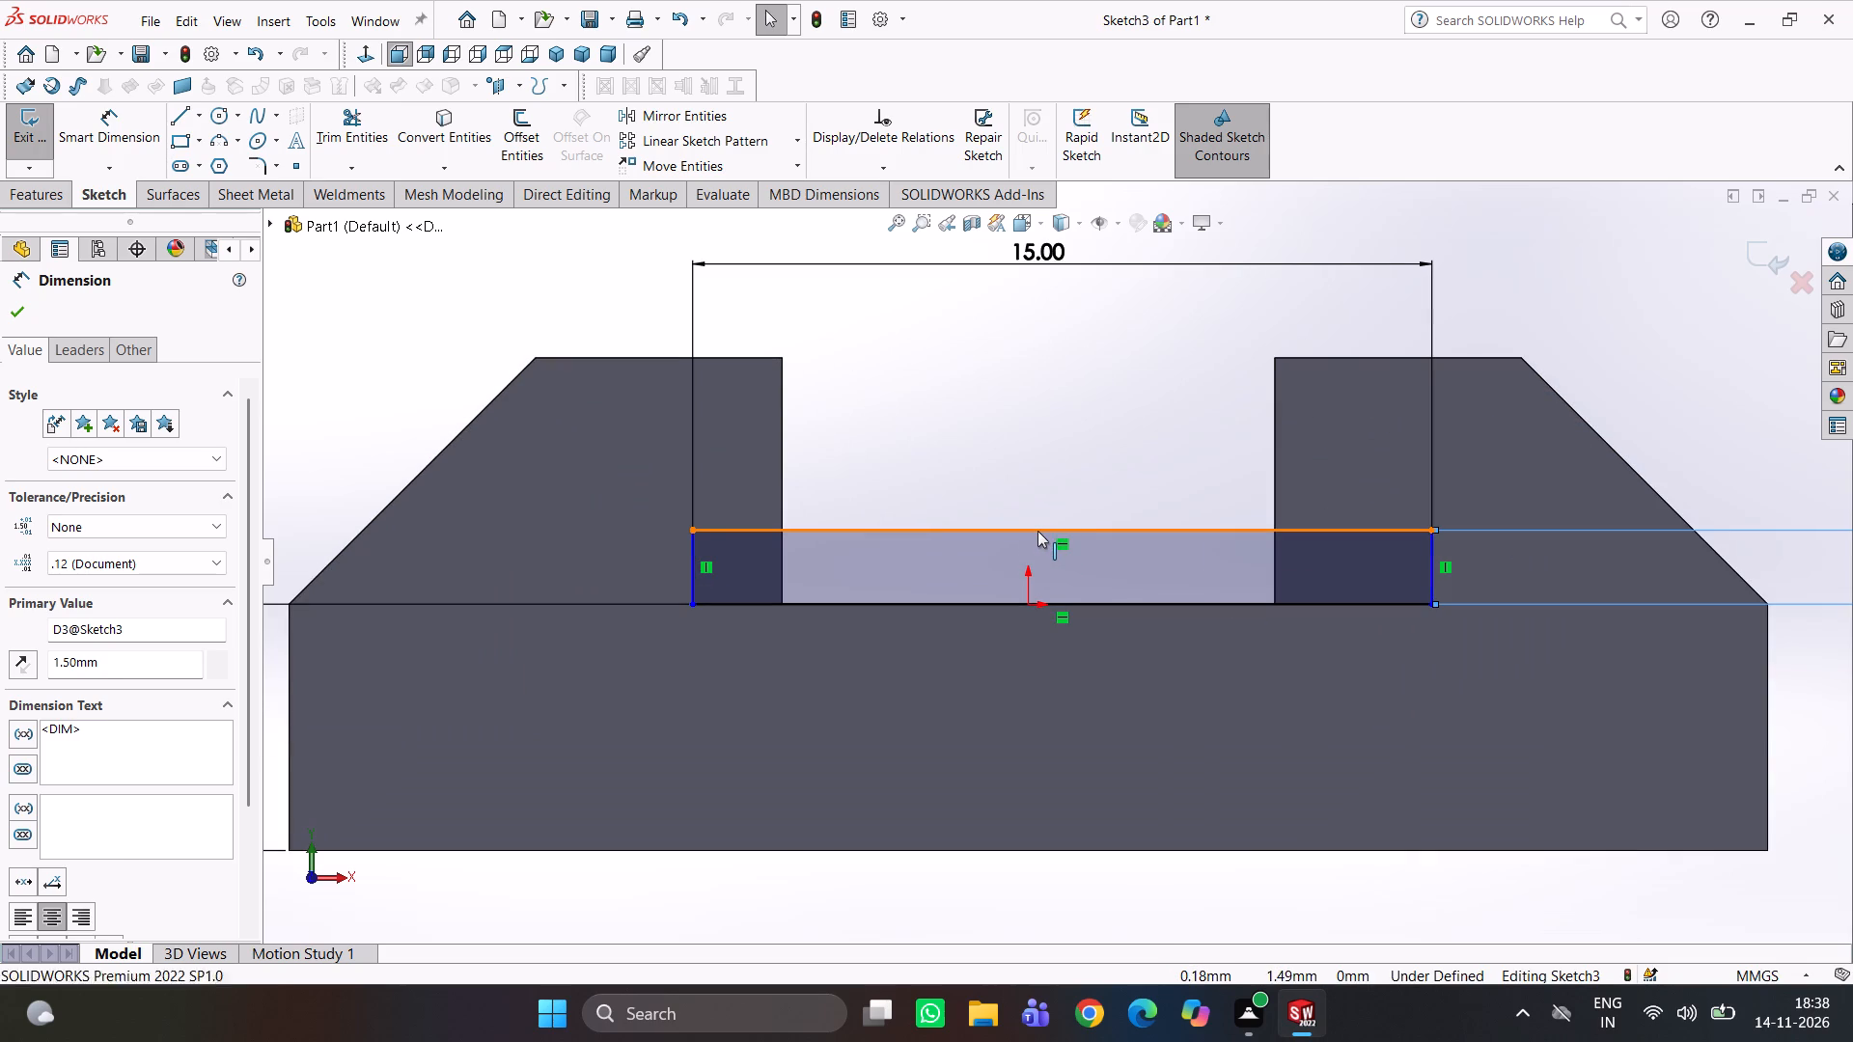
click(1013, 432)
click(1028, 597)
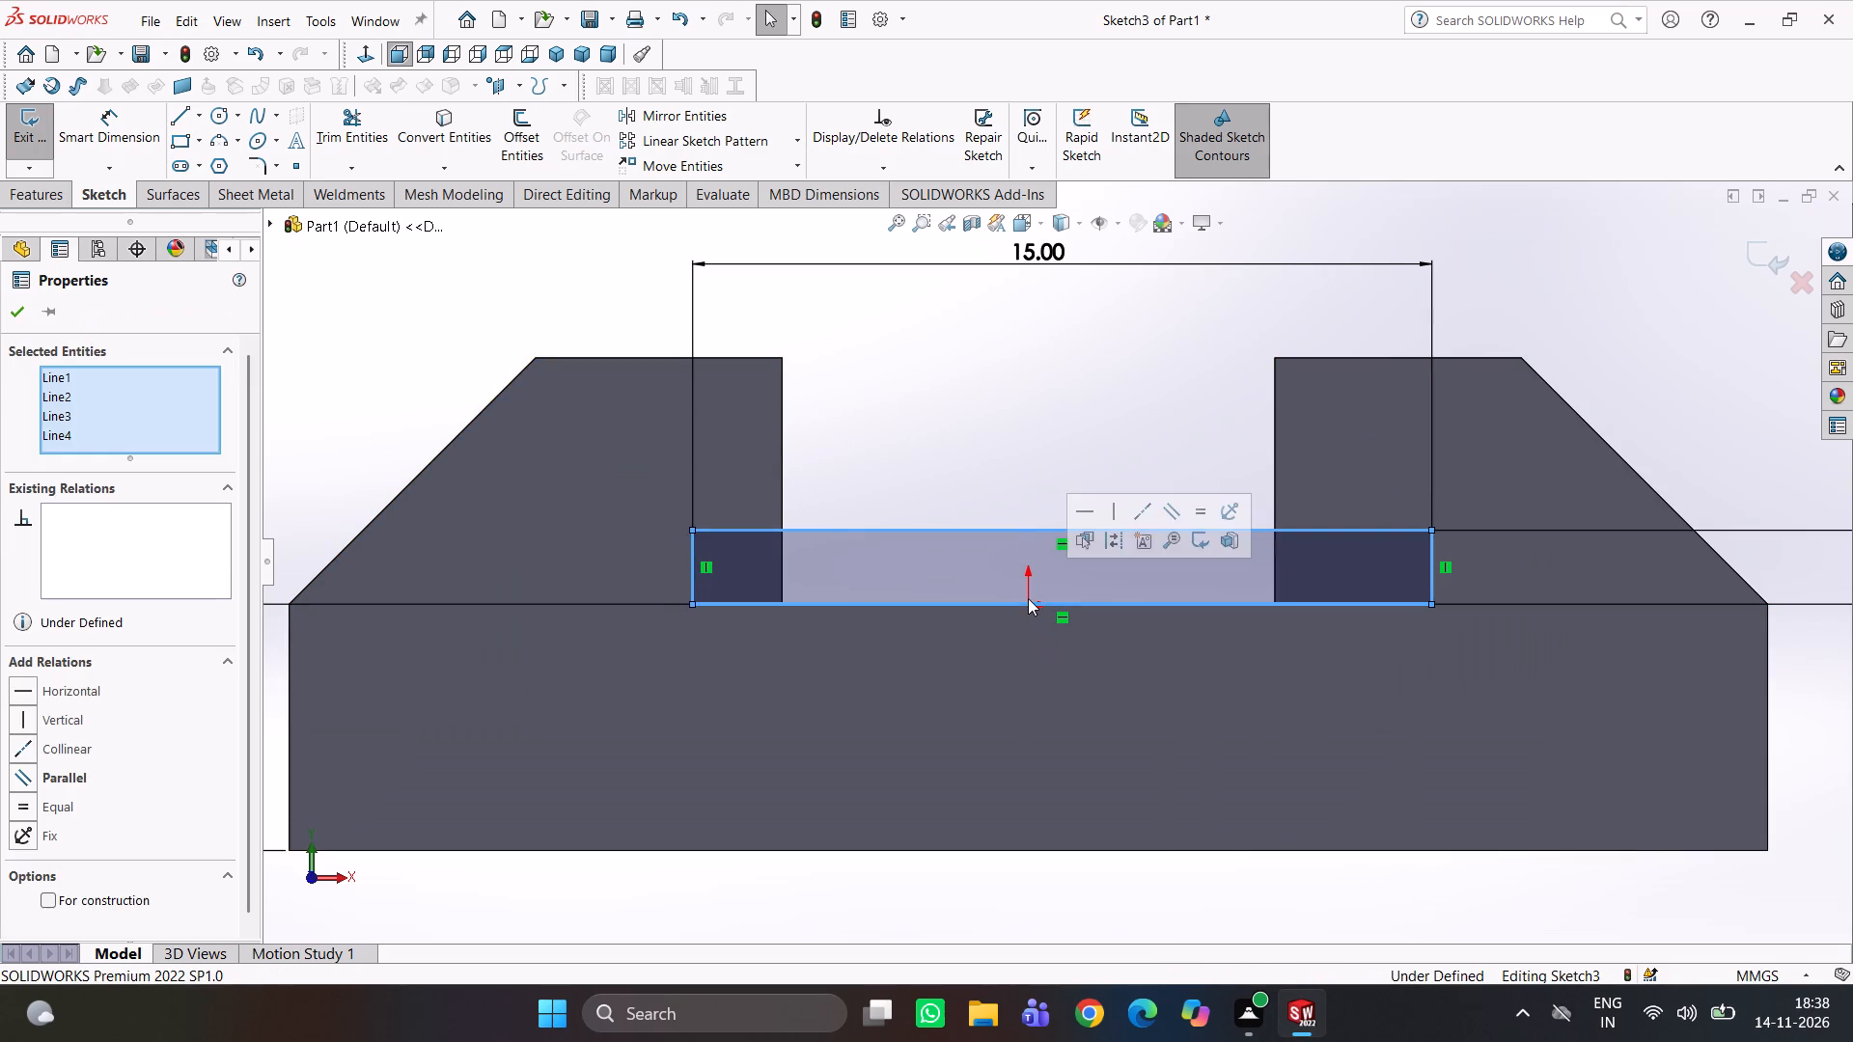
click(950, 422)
Center the rectangle by dimensioning its lower corner 7.5 mm horizontally from the origin, and close the sketch.
scroll(967, 494, up, 3)
right_drag(1075, 710, 1041, 445)
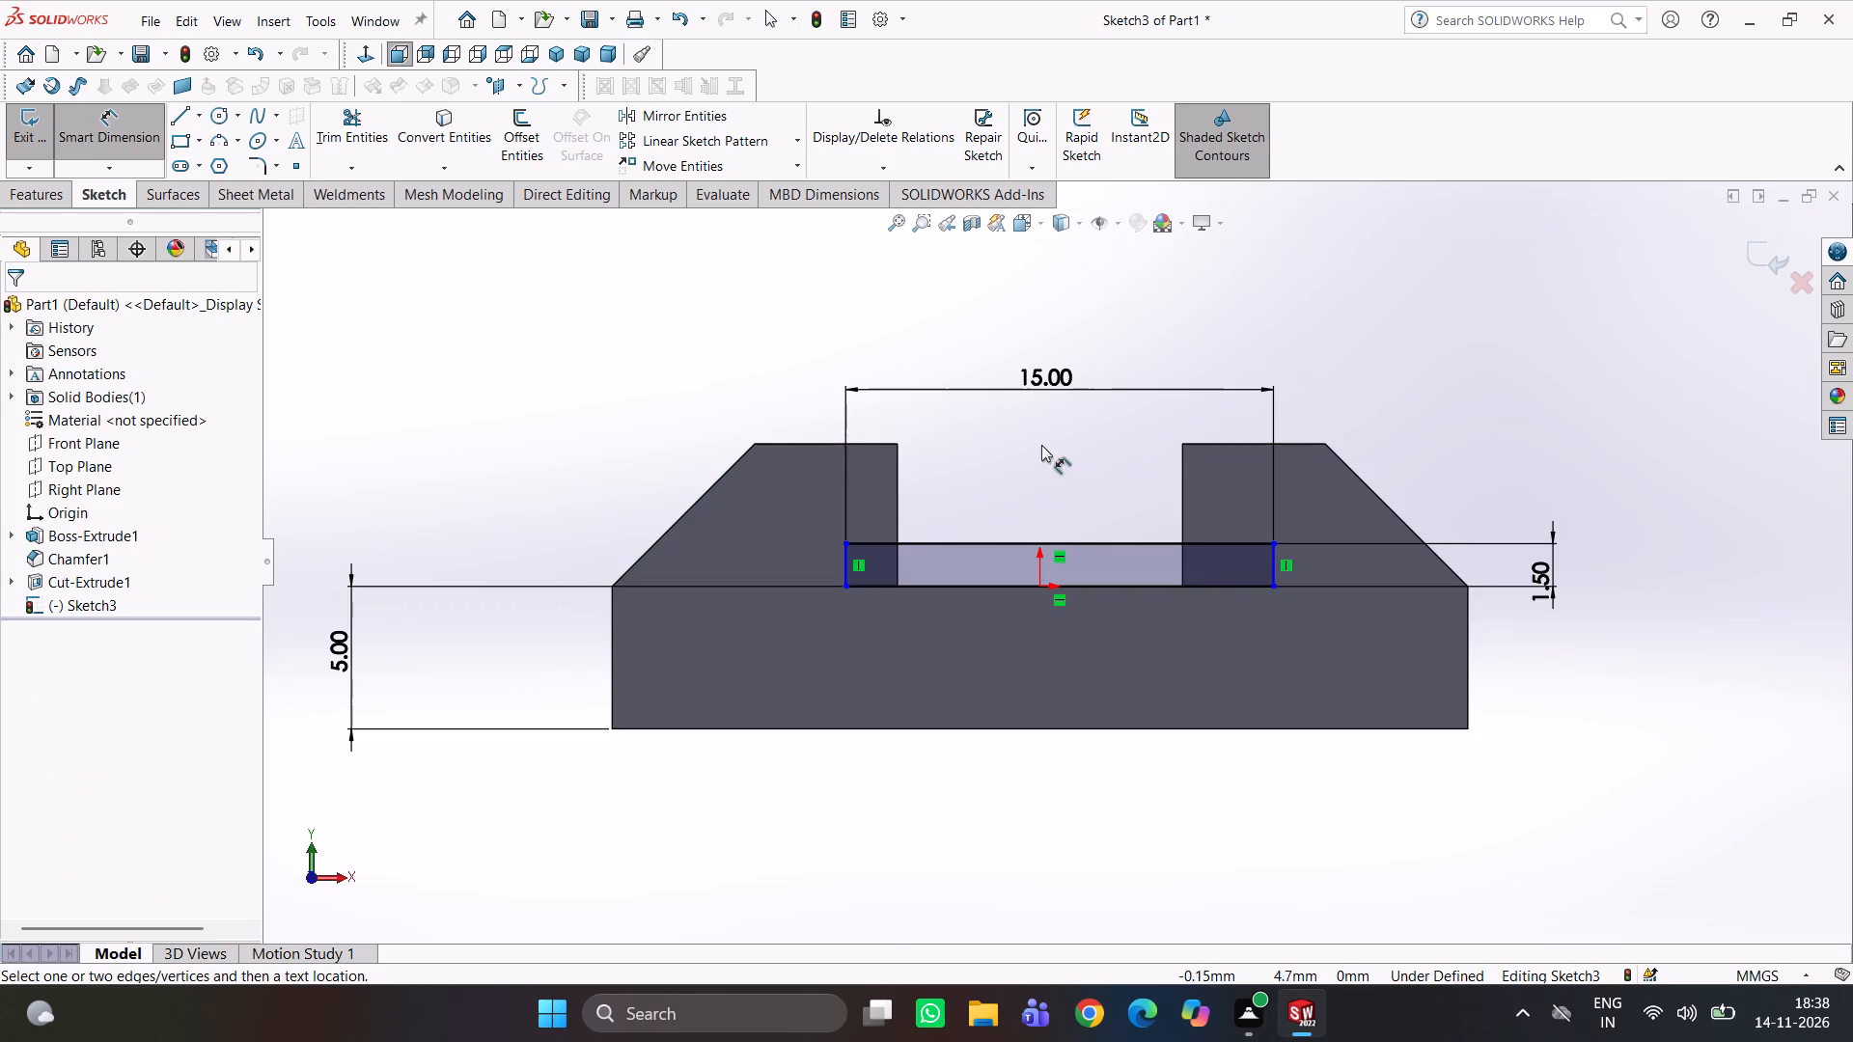
right_drag(1041, 445, 1036, 452)
click(1036, 586)
click(844, 588)
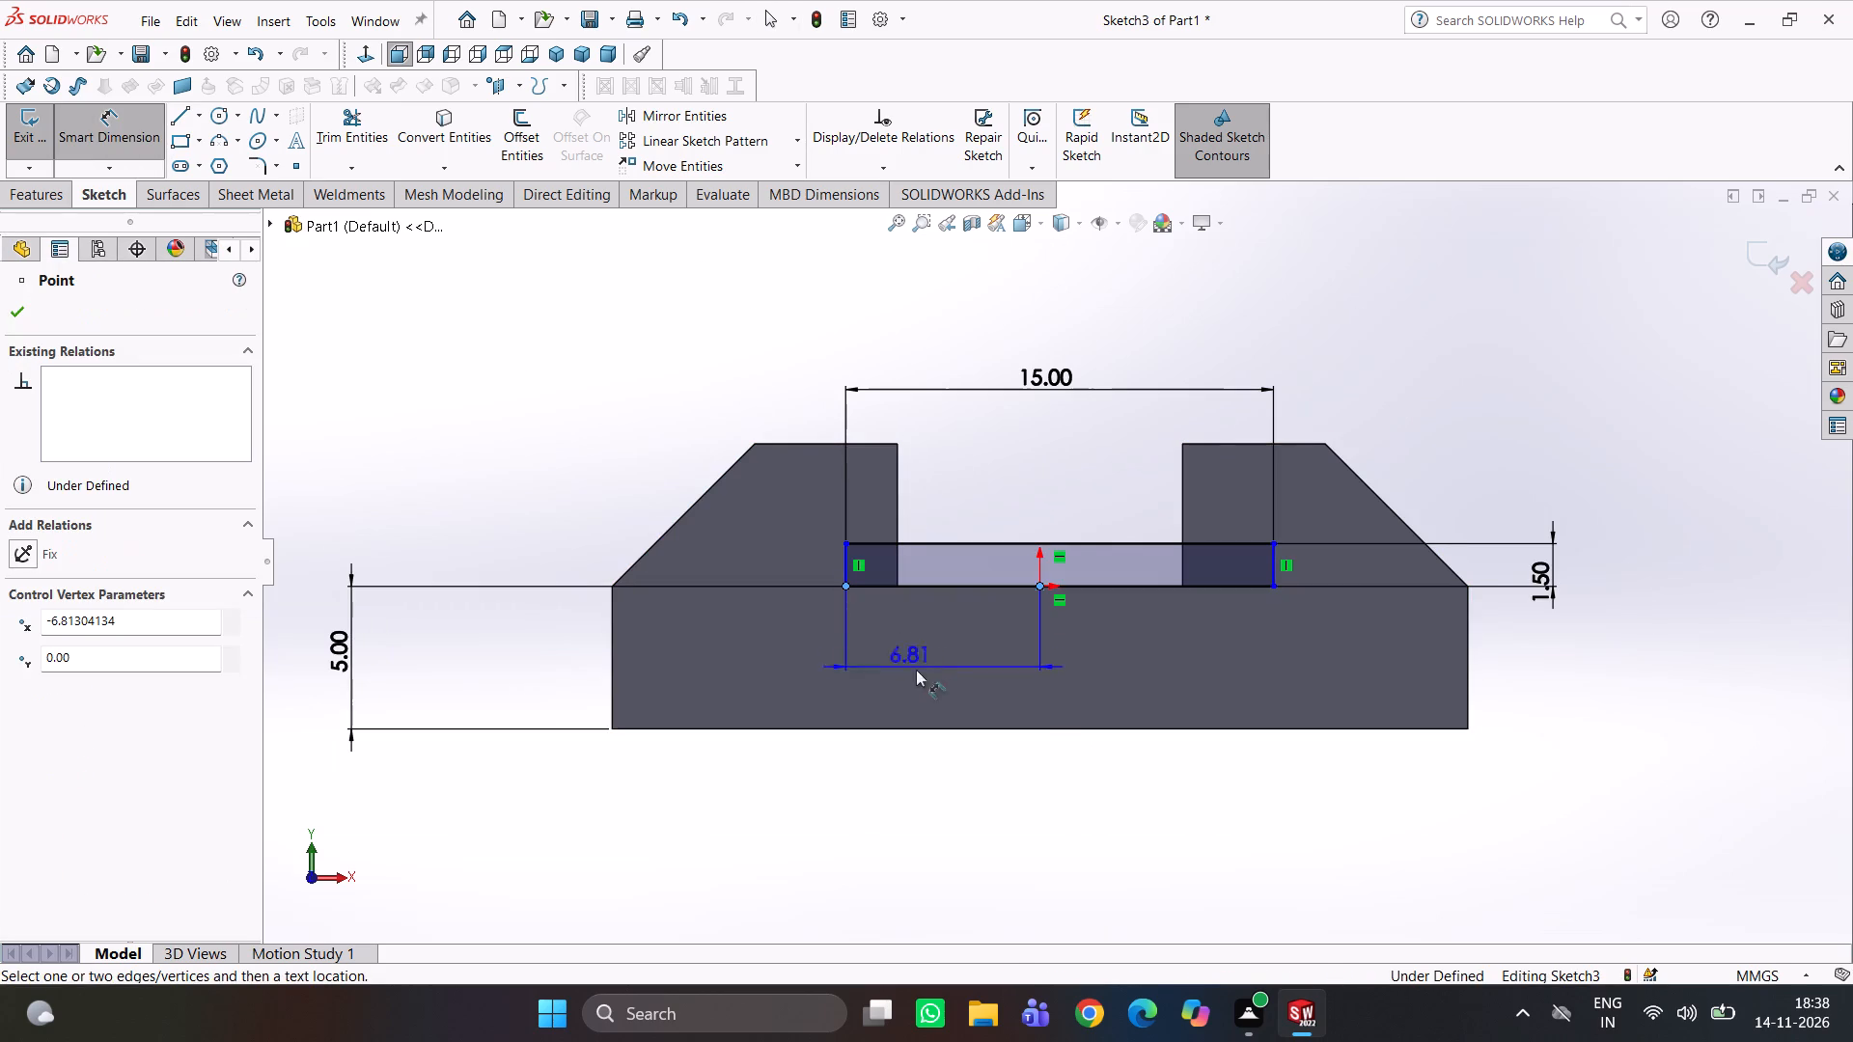
click(932, 653)
text(7.5)
key(Return)
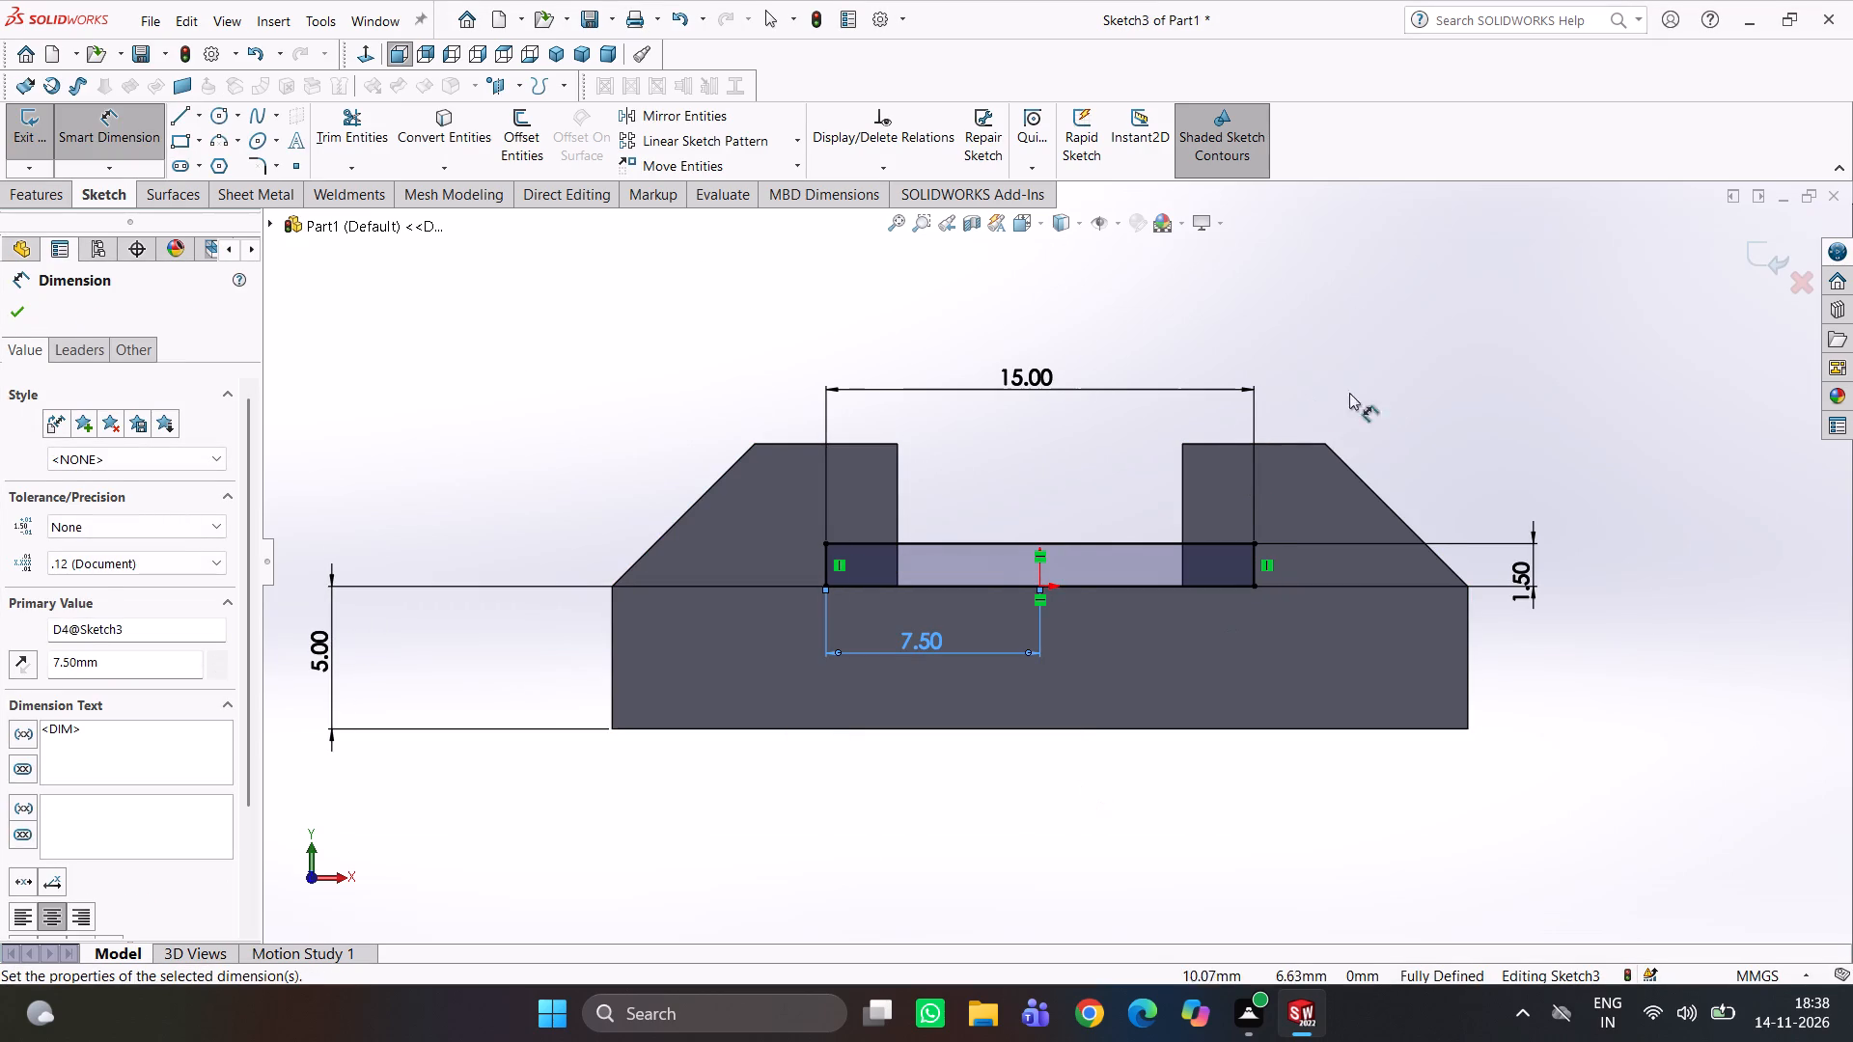
click(1438, 343)
click(1772, 259)
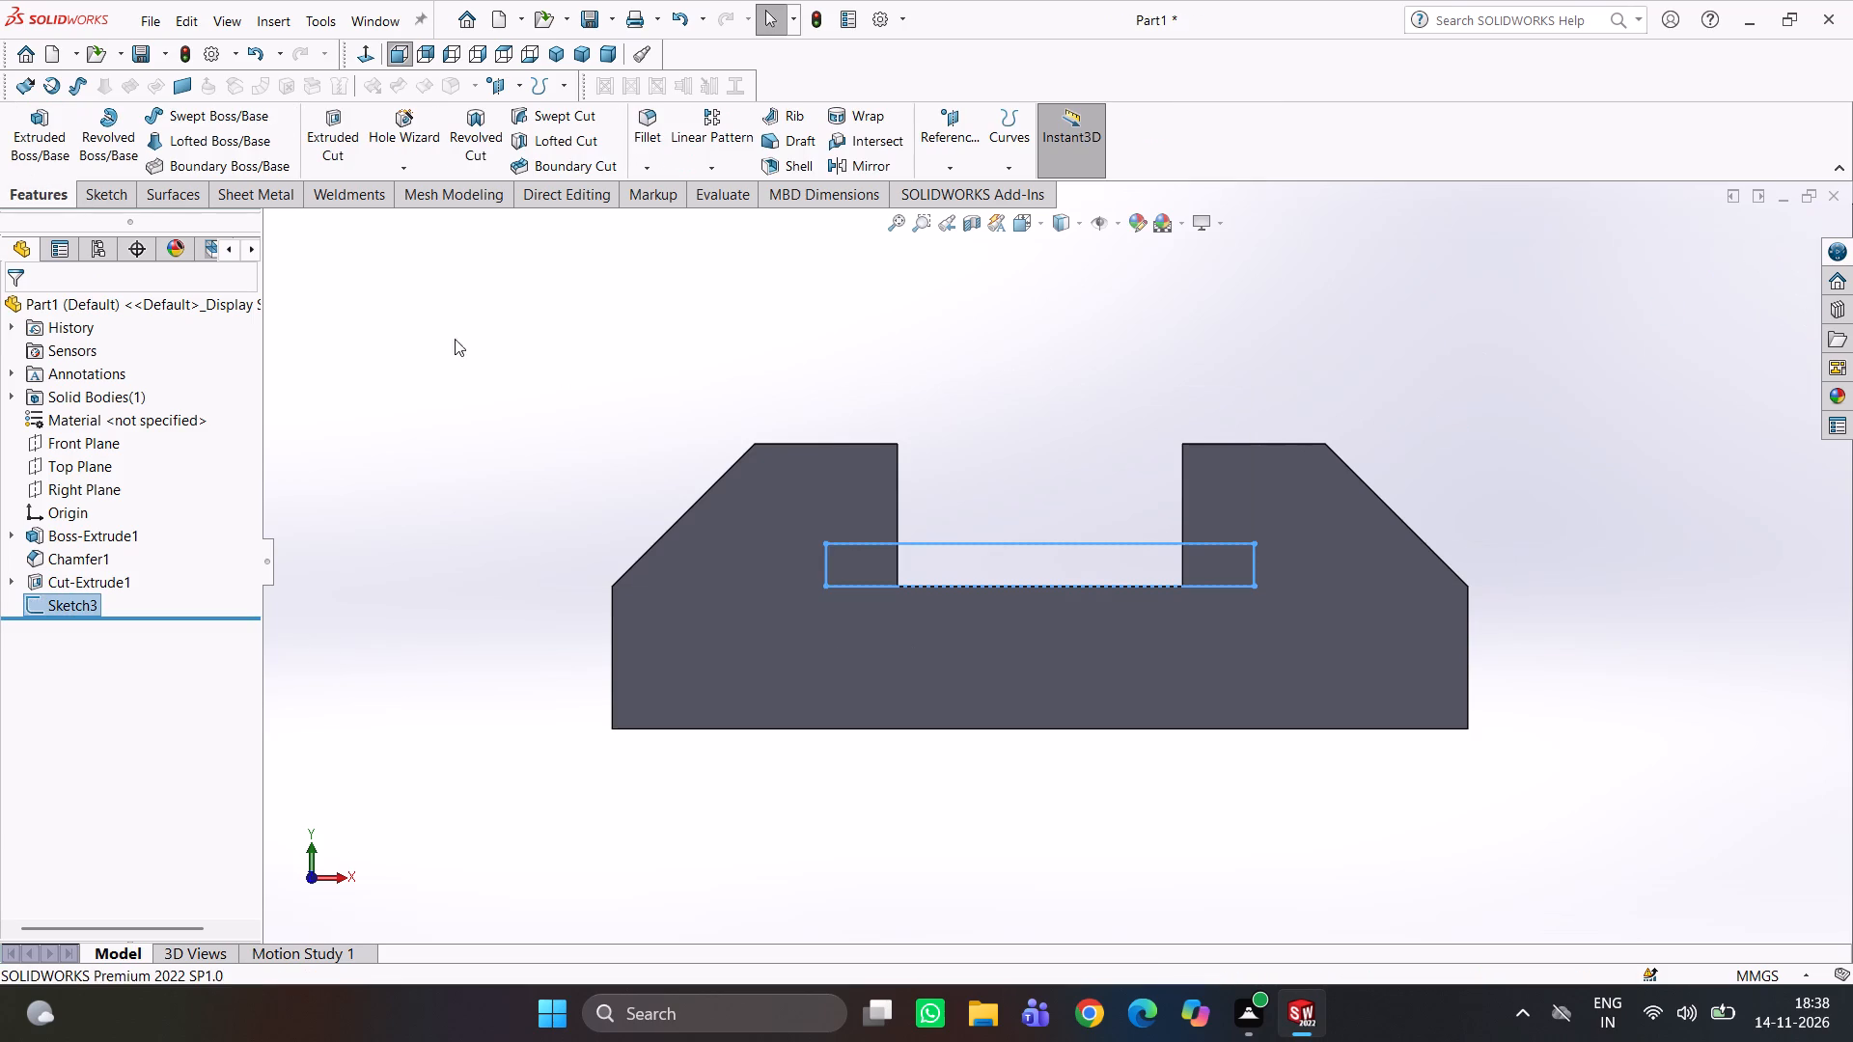
Cut-extrude the 15 by 1.5 mm rectangle sketch along the bar with the Up To Next end condition.
click(341, 121)
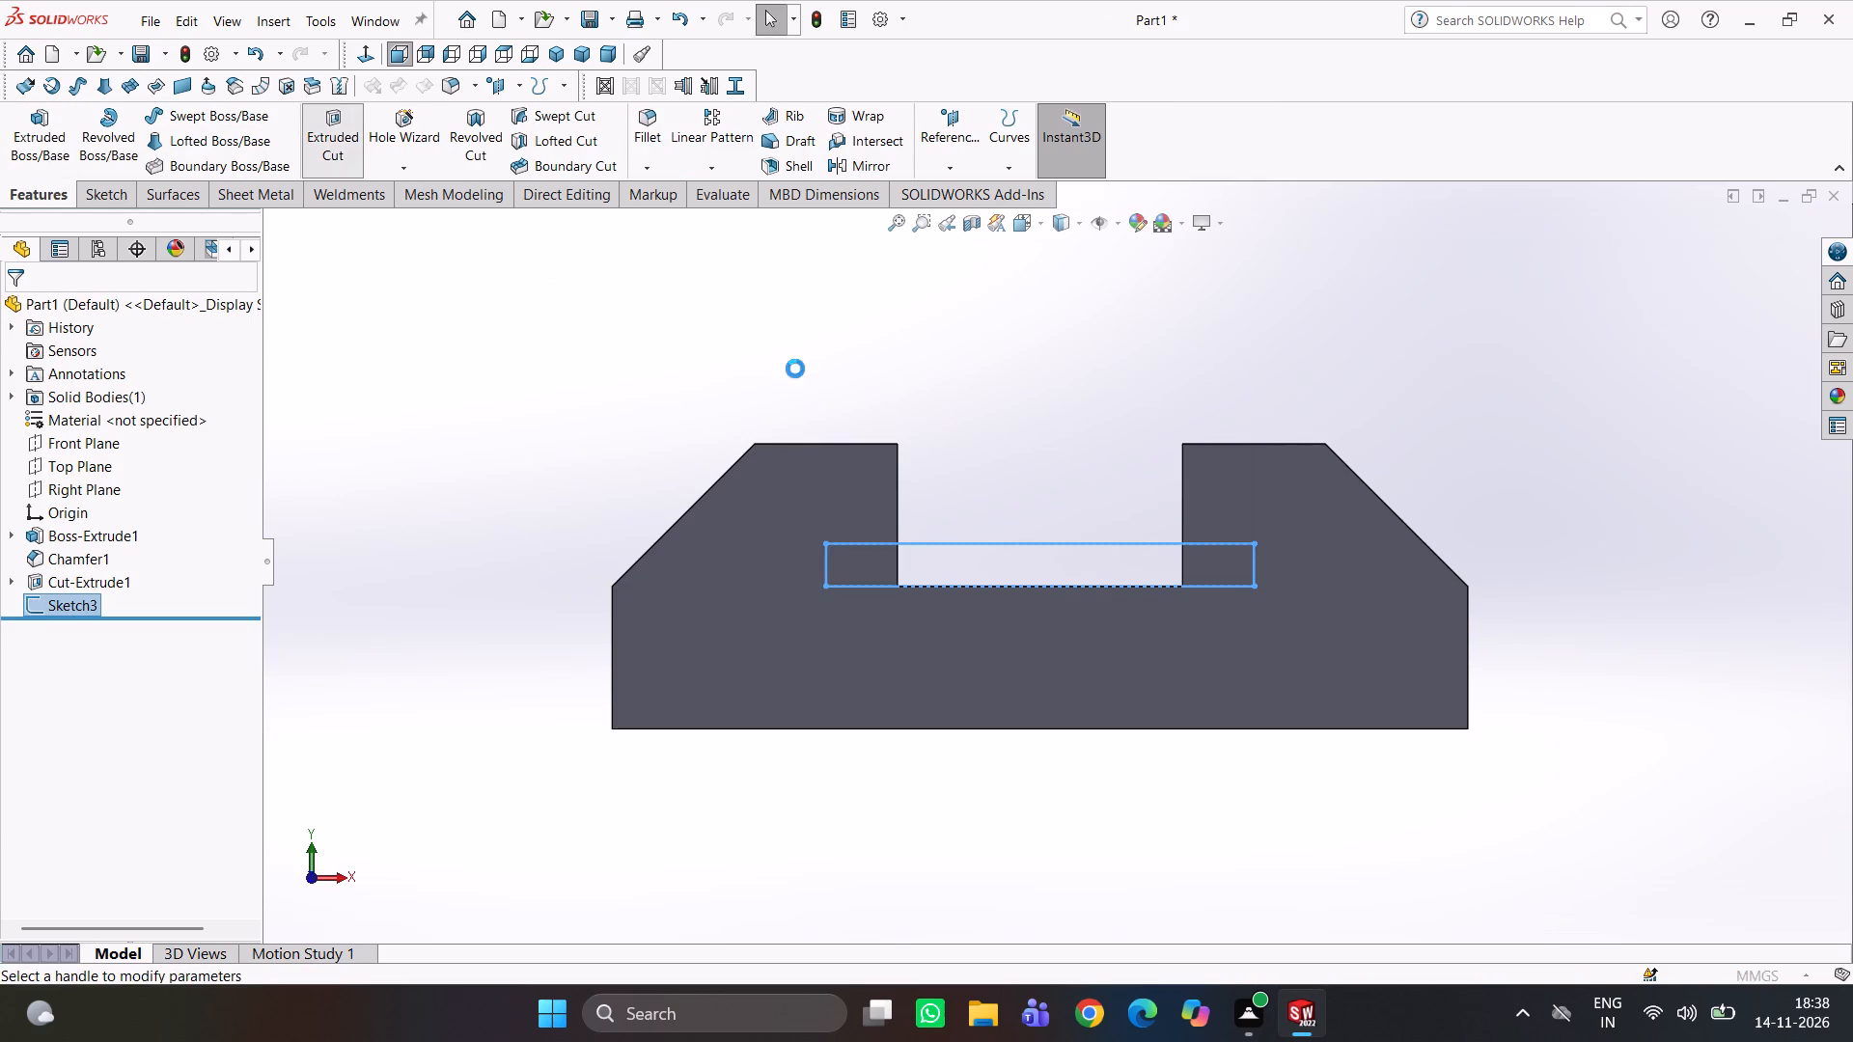
middle_drag(1445, 432, 1443, 499)
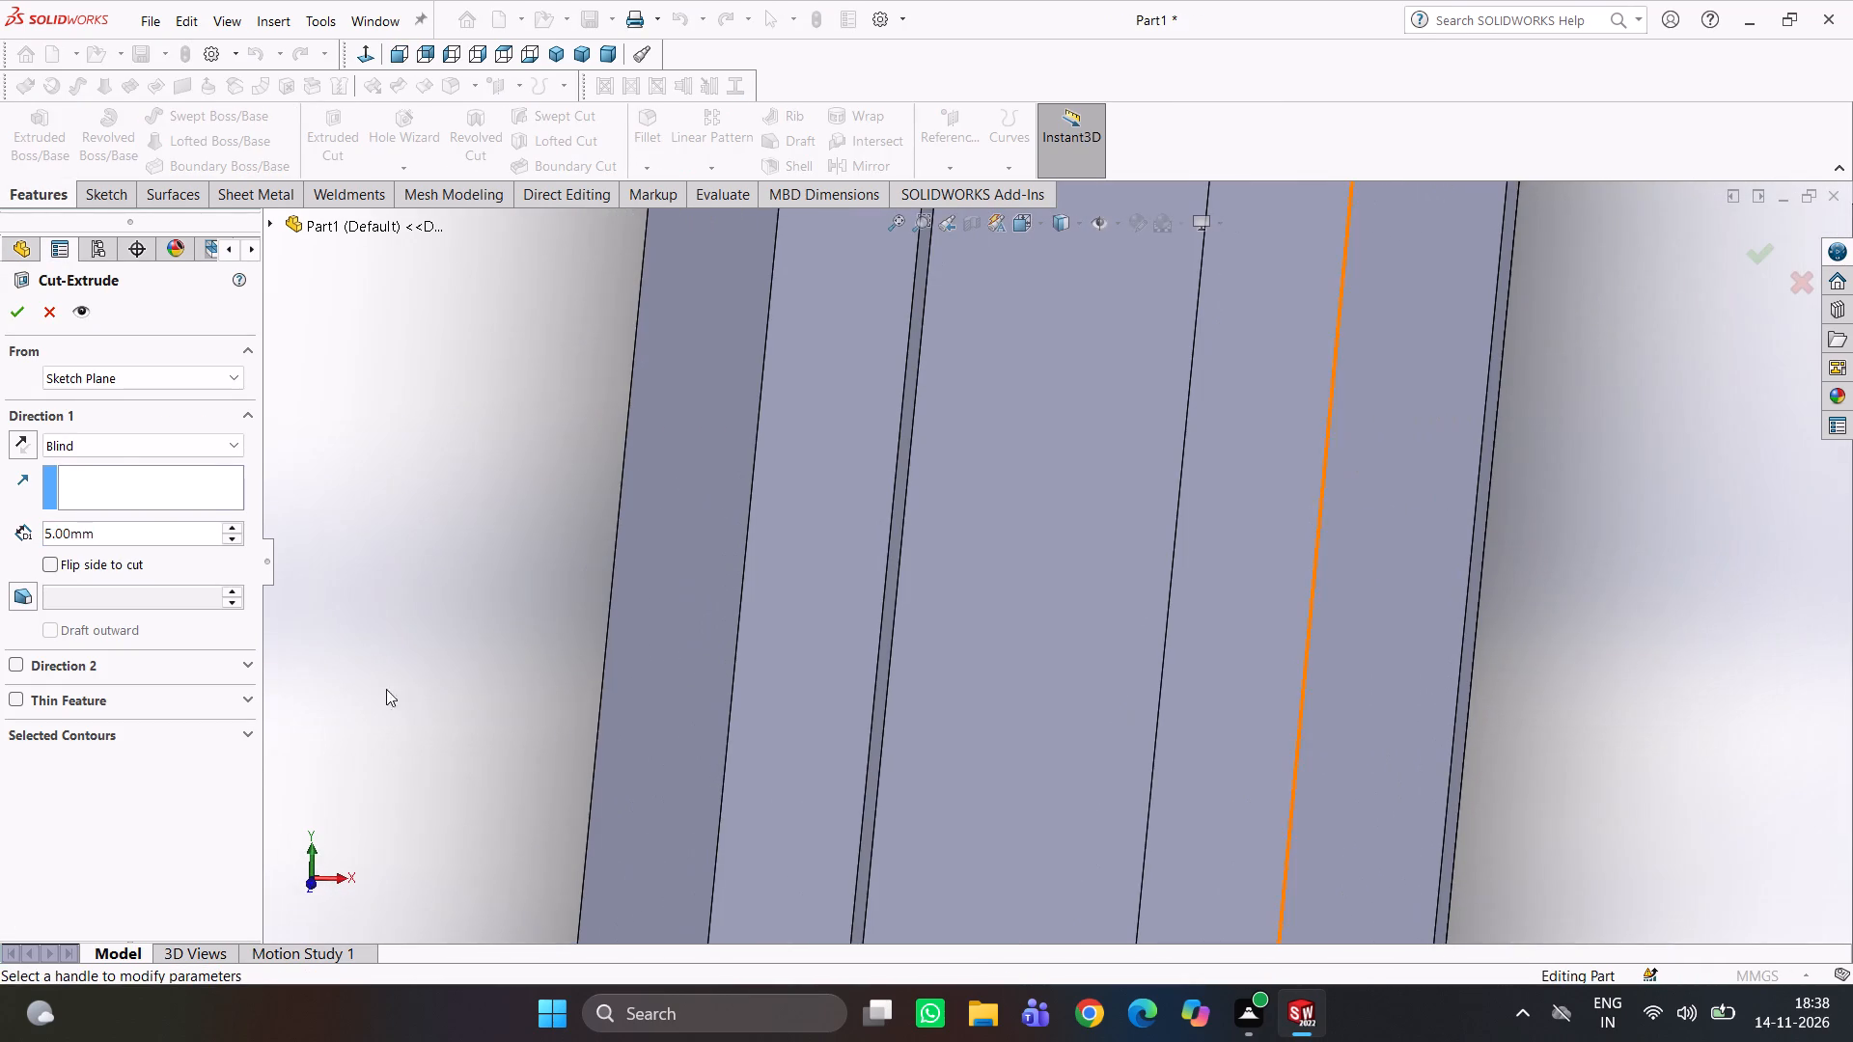
click(115, 436)
click(100, 512)
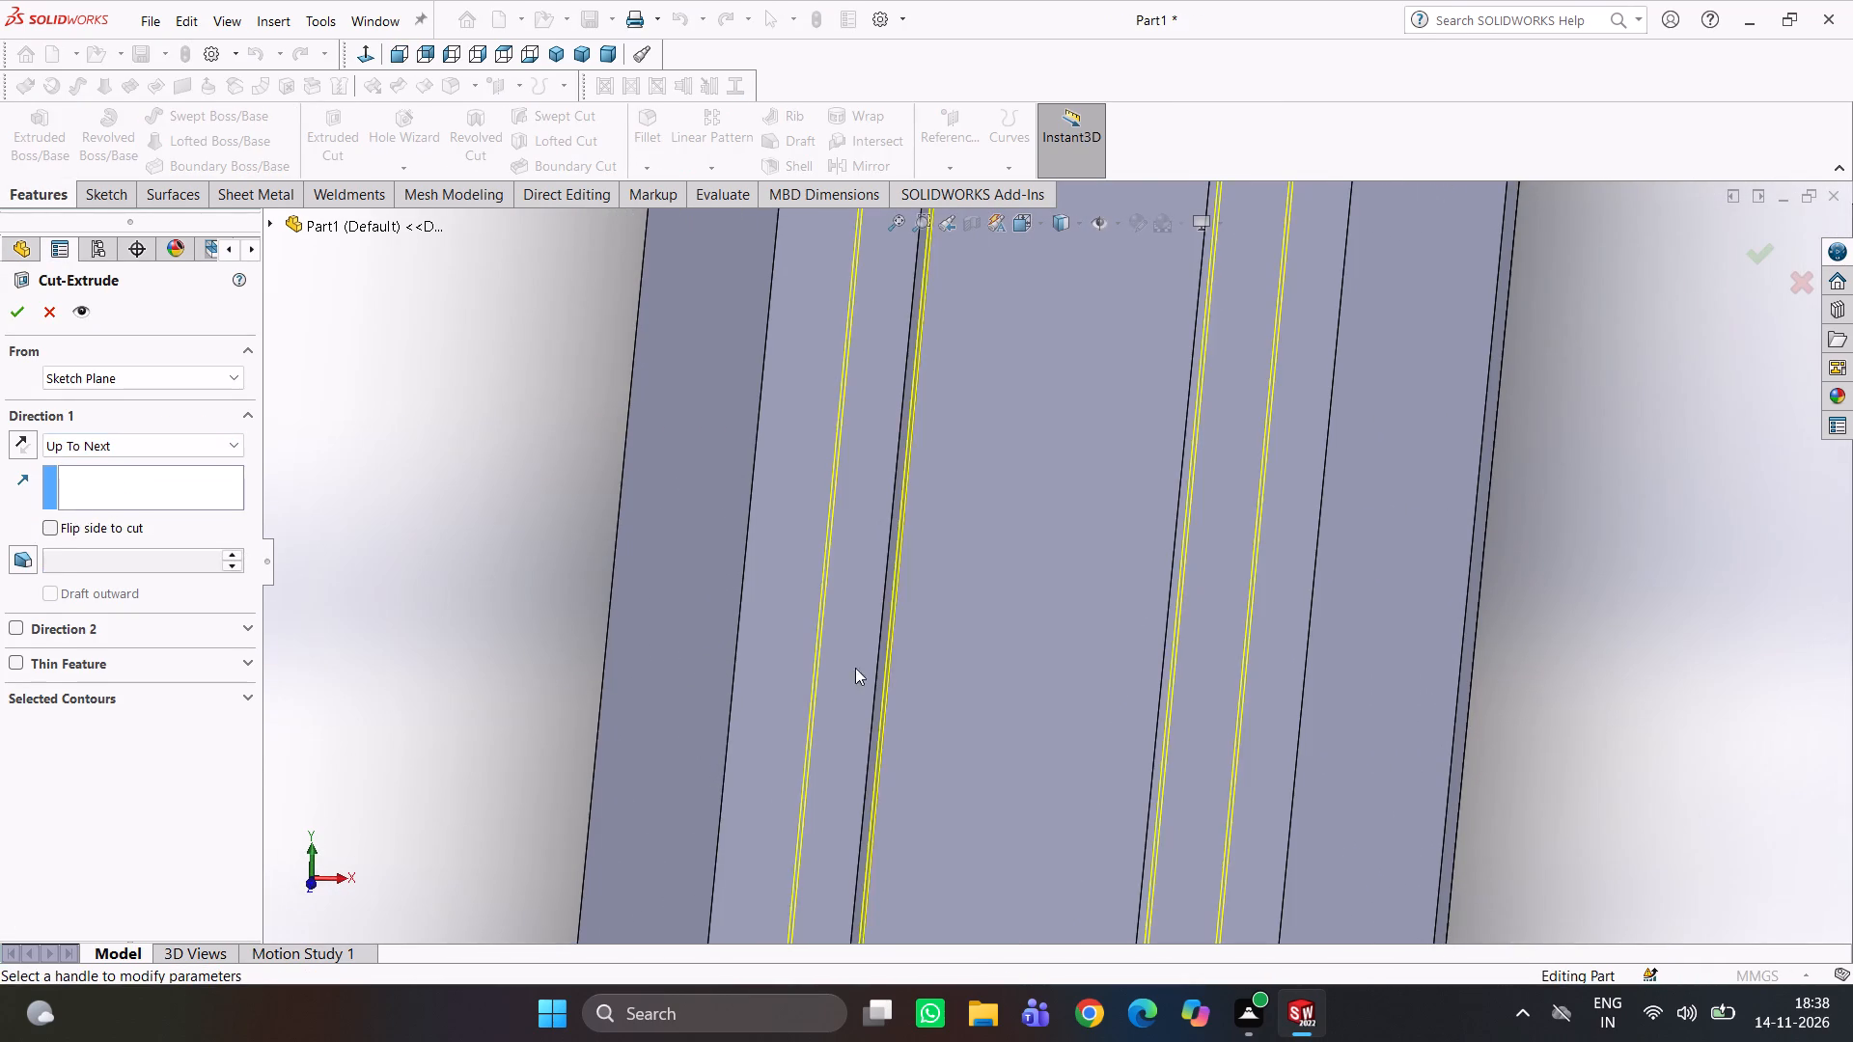
scroll(963, 647, up, 6)
middle_drag(1126, 548, 1105, 654)
scroll(1107, 615, up, 4)
middle_drag(1167, 469, 1158, 539)
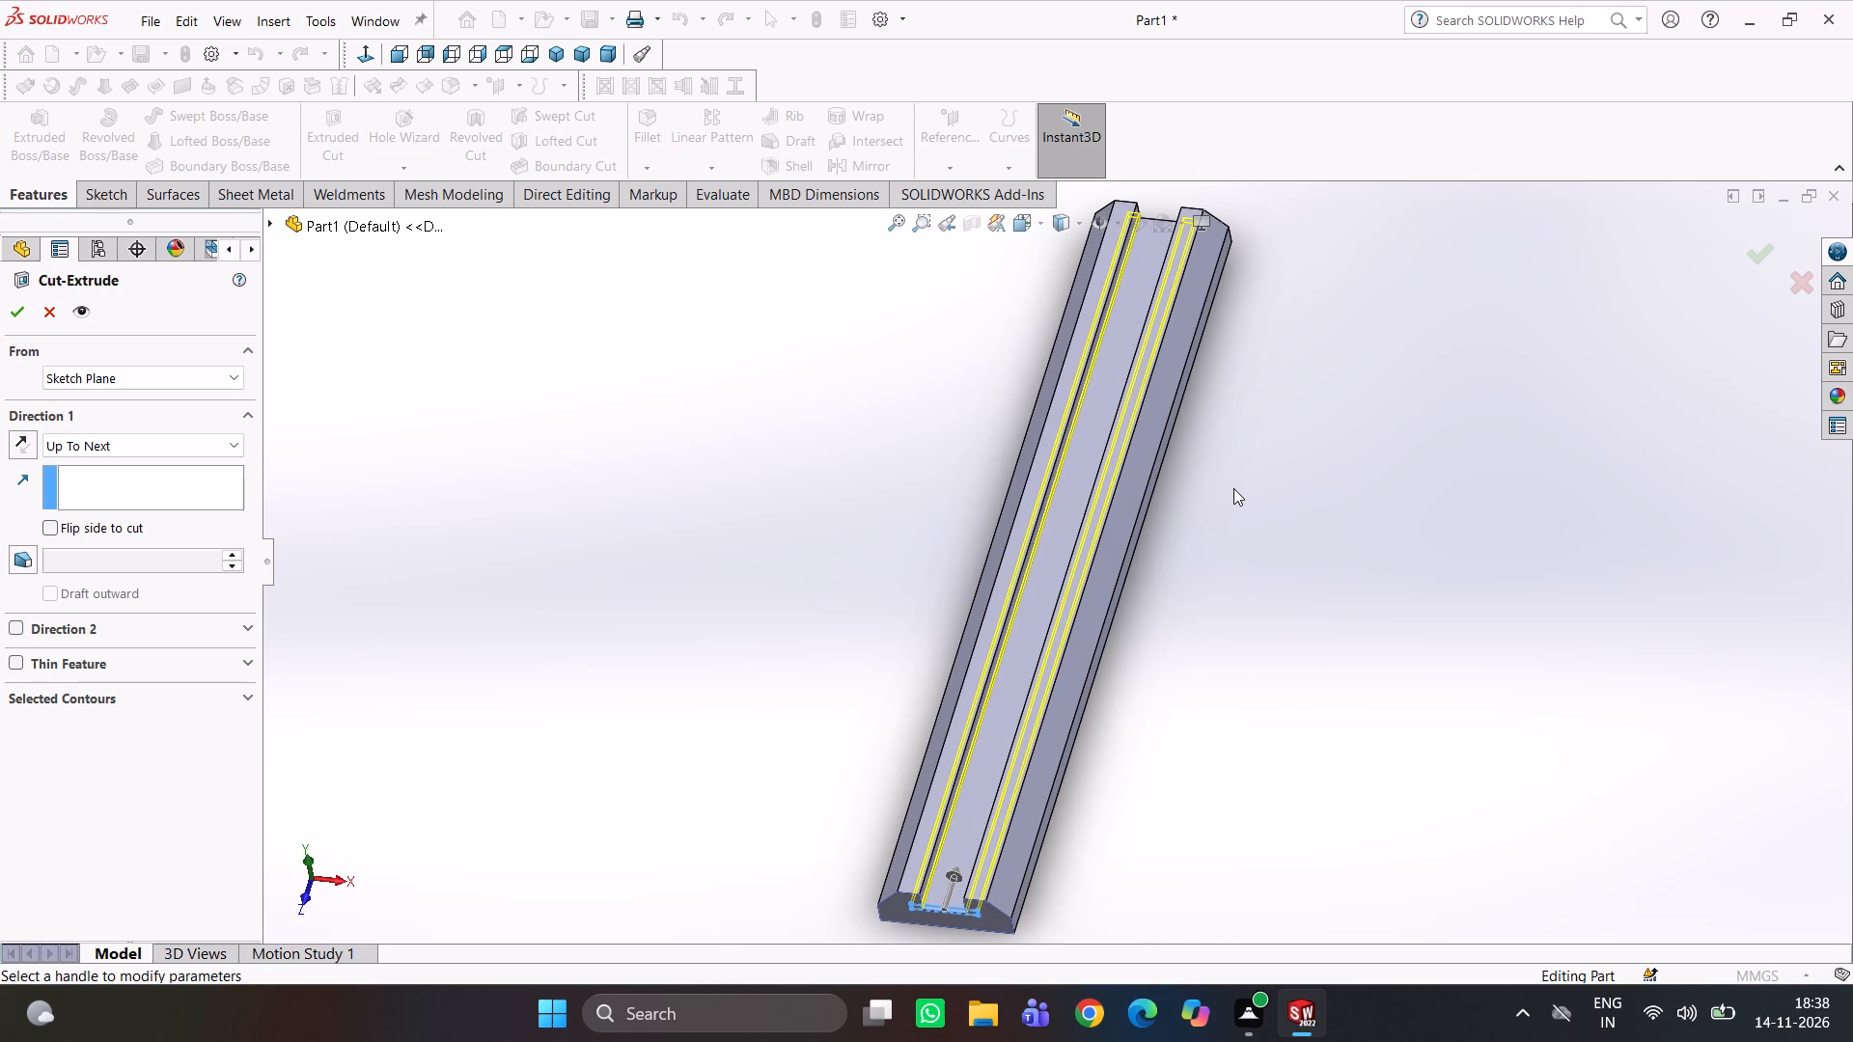
scroll(1276, 420, up, 1)
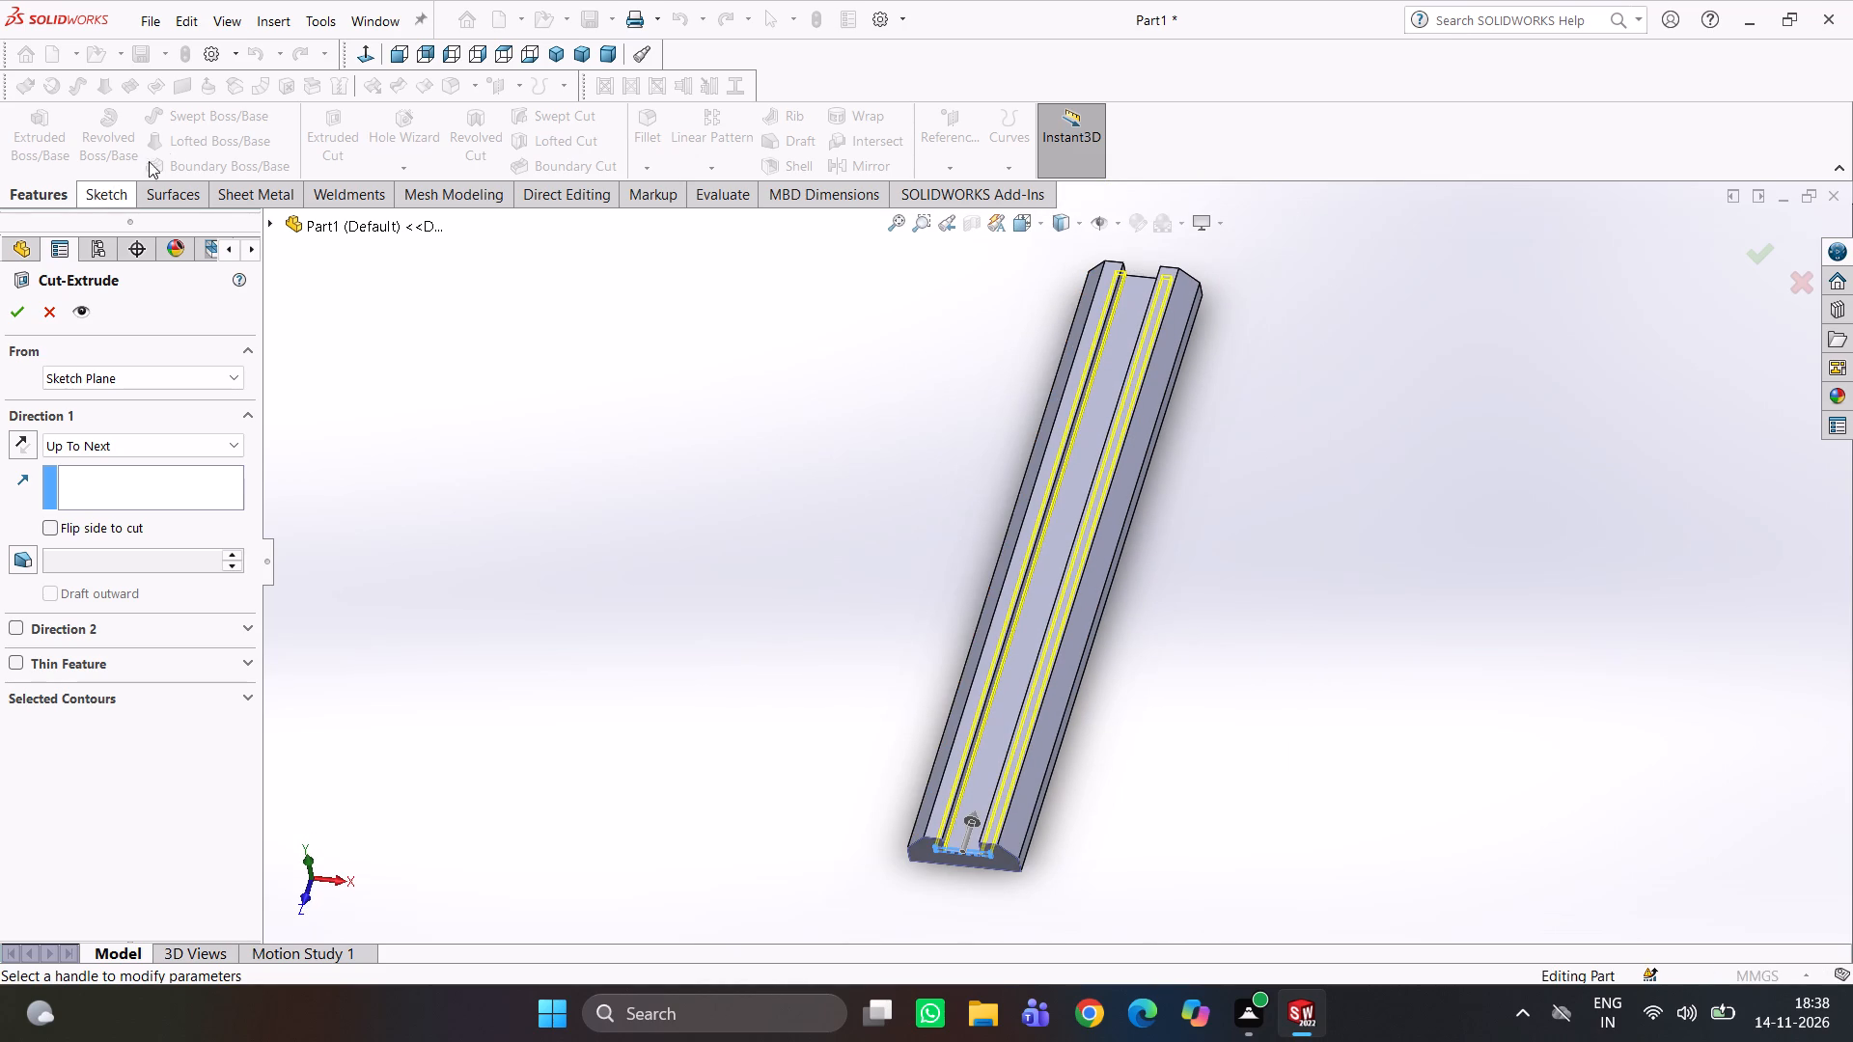
click(13, 312)
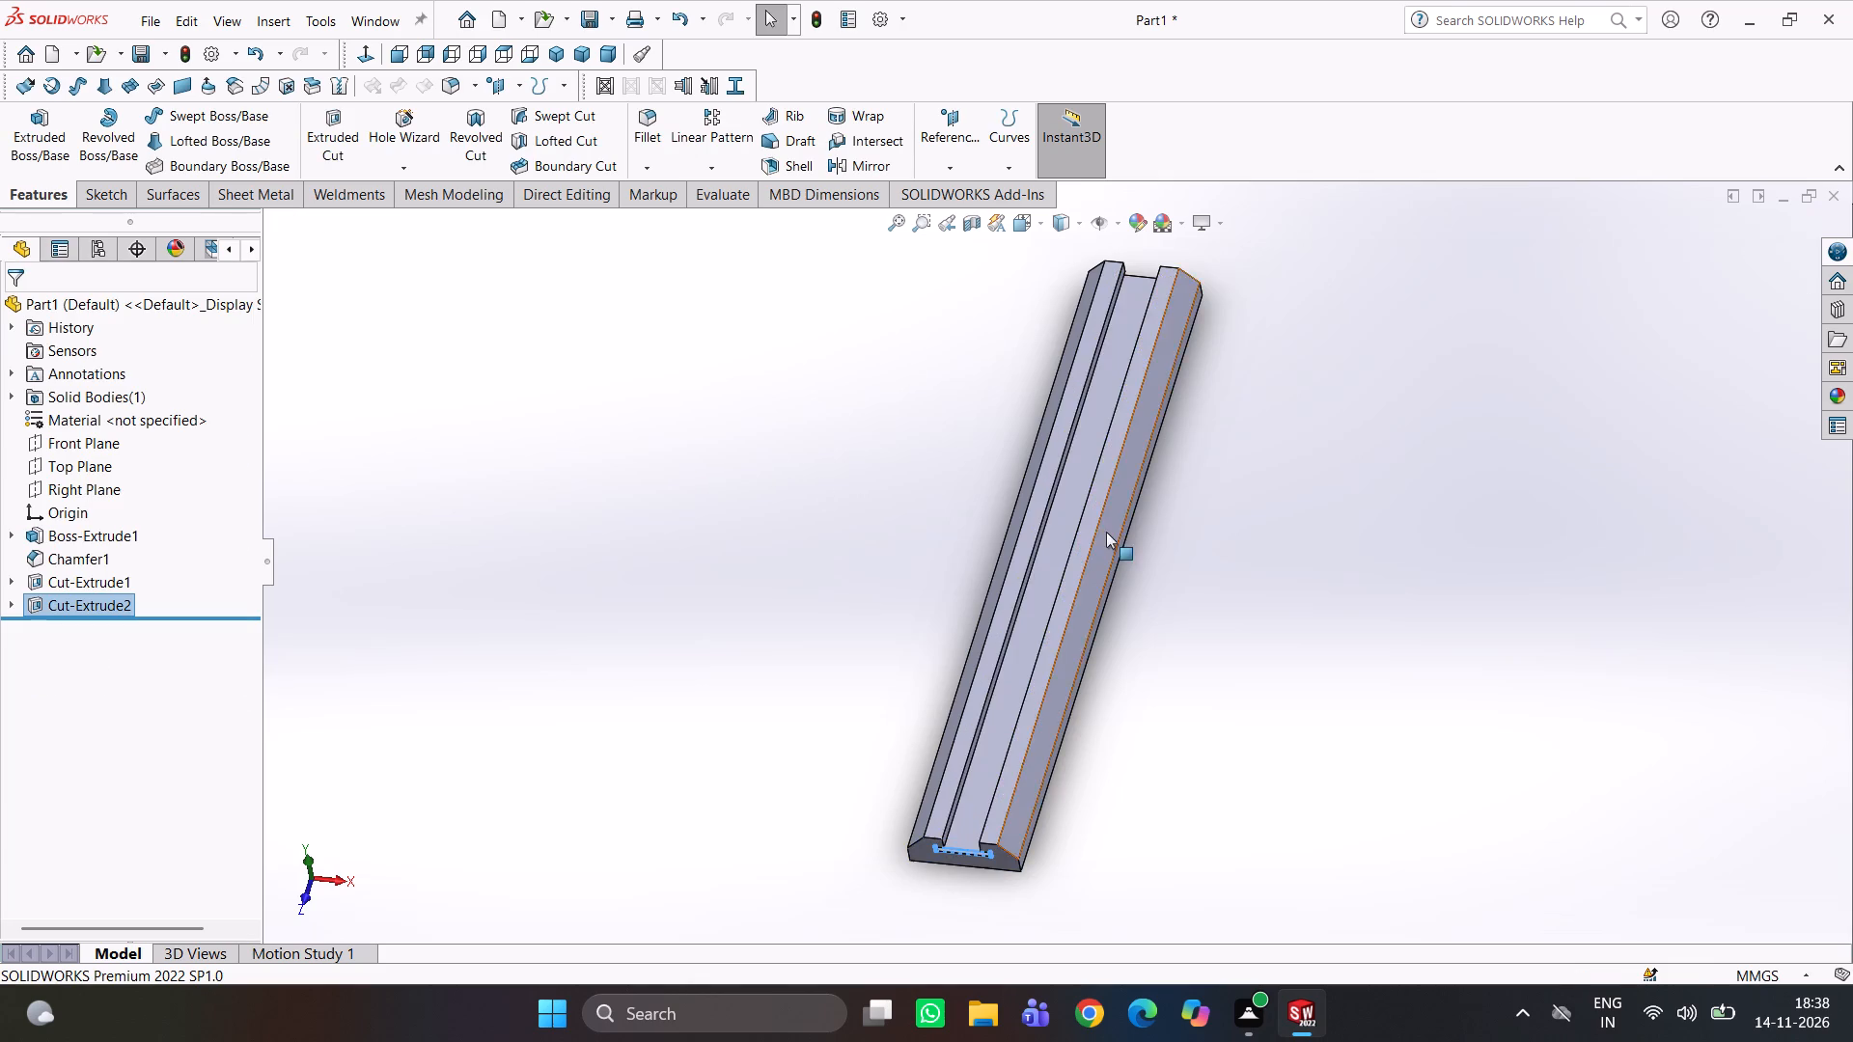
Examine the bar's groove and its undercut from several angles and from both ends.
middle_drag(1106, 532, 886, 450)
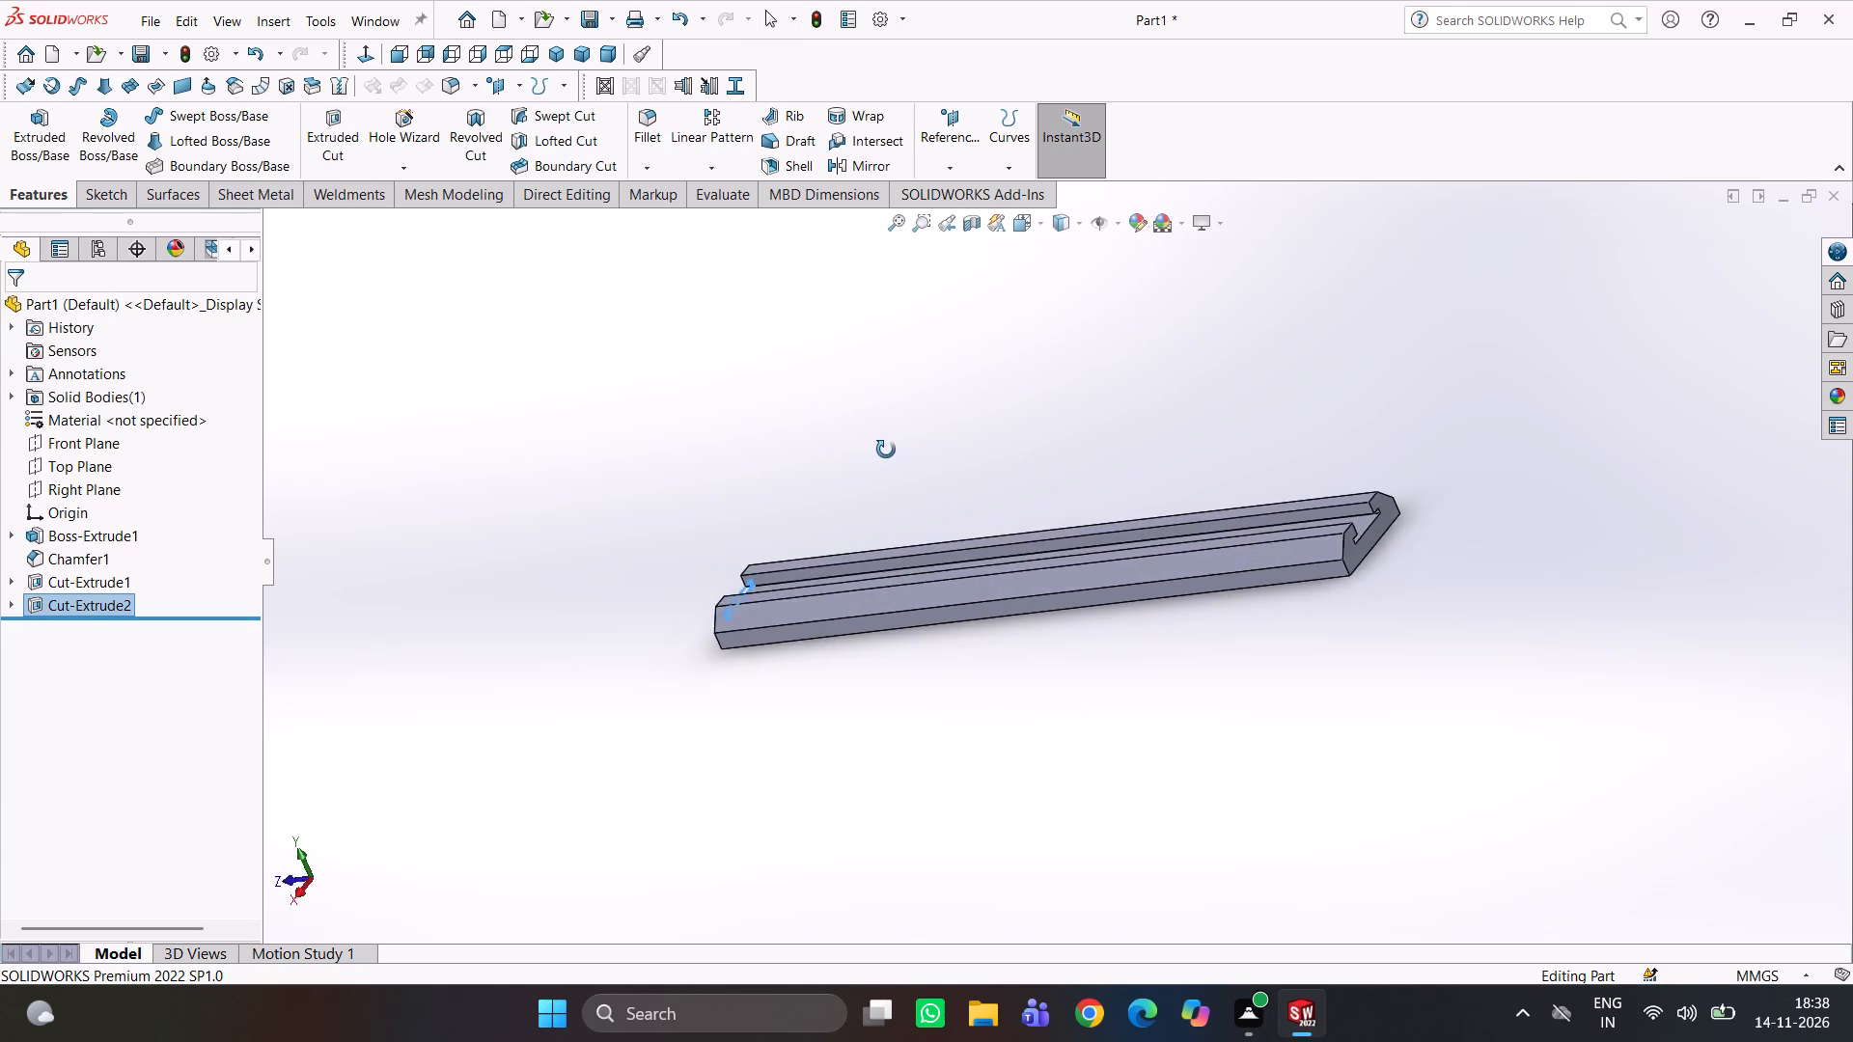
middle_drag(886, 450, 1029, 507)
scroll(1012, 565, down, 4)
middle_drag(1032, 635, 1057, 684)
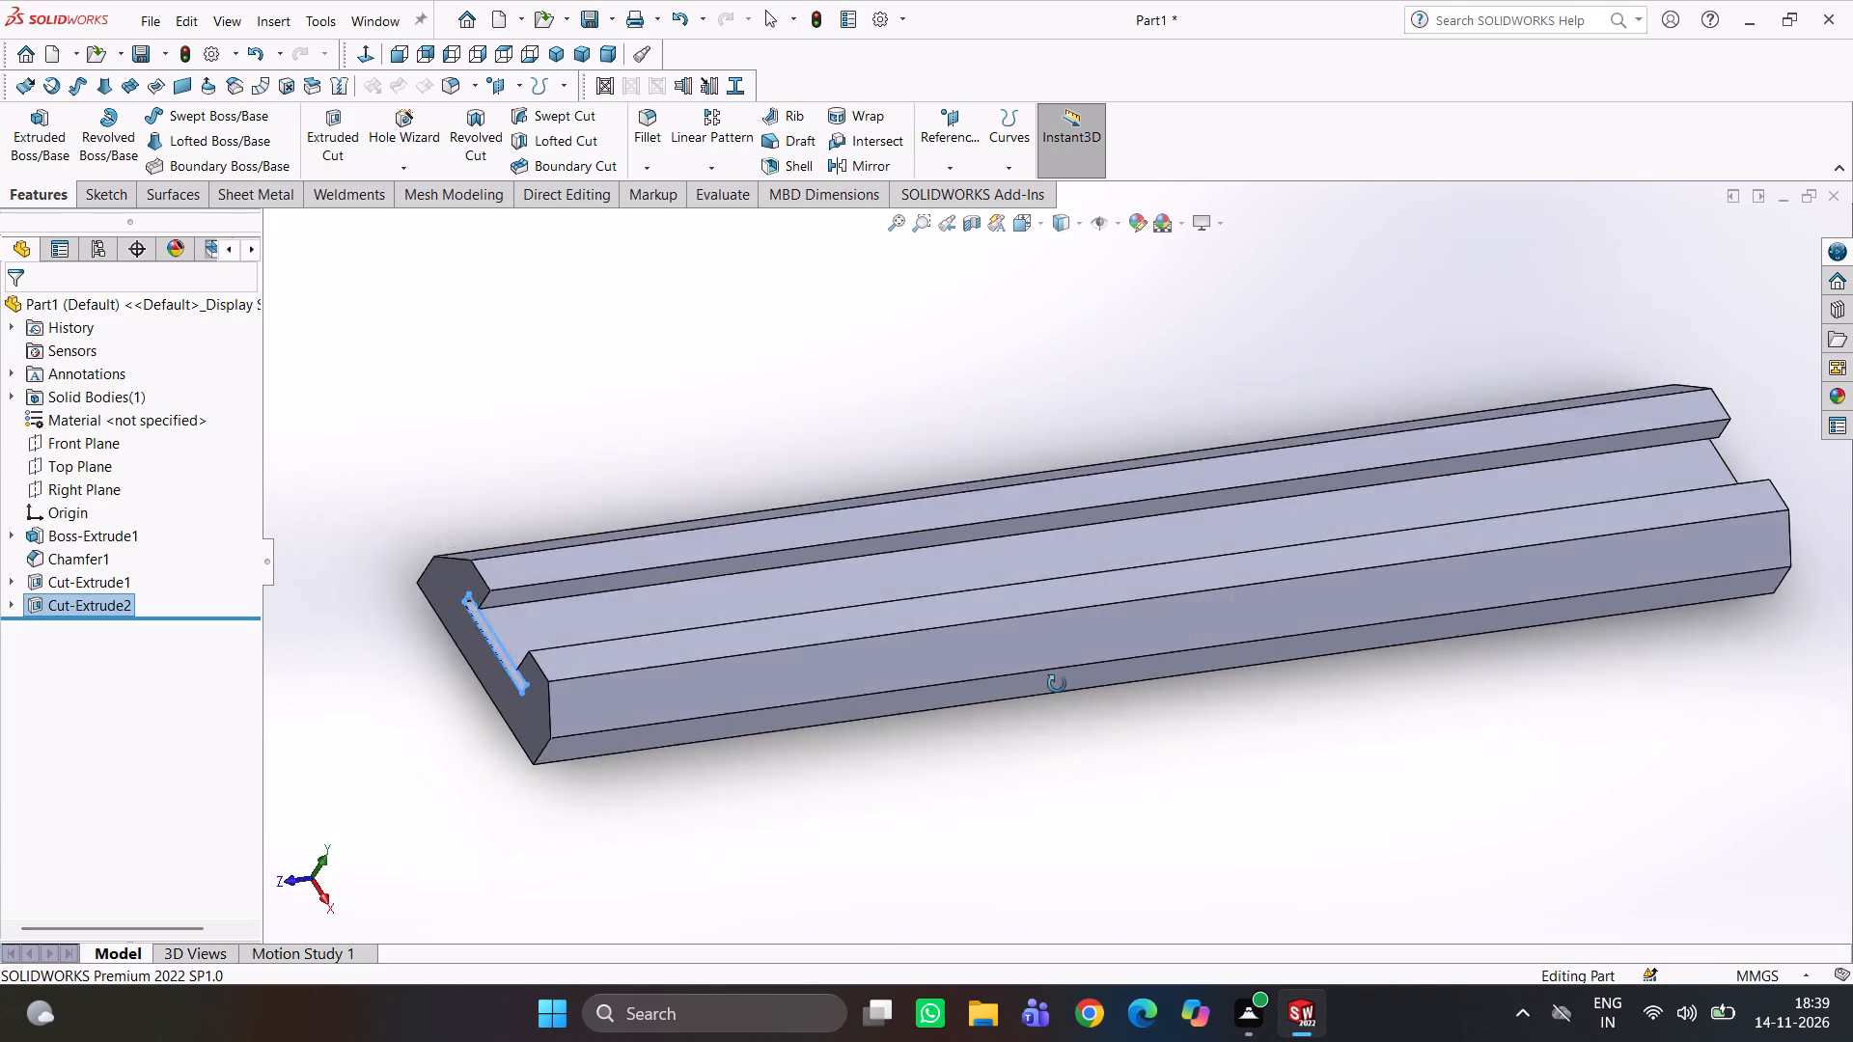
middle_drag(1057, 684, 1065, 700)
scroll(1095, 709, up, 2)
scroll(910, 681, down, 2)
click(917, 772)
scroll(1221, 751, up, 2)
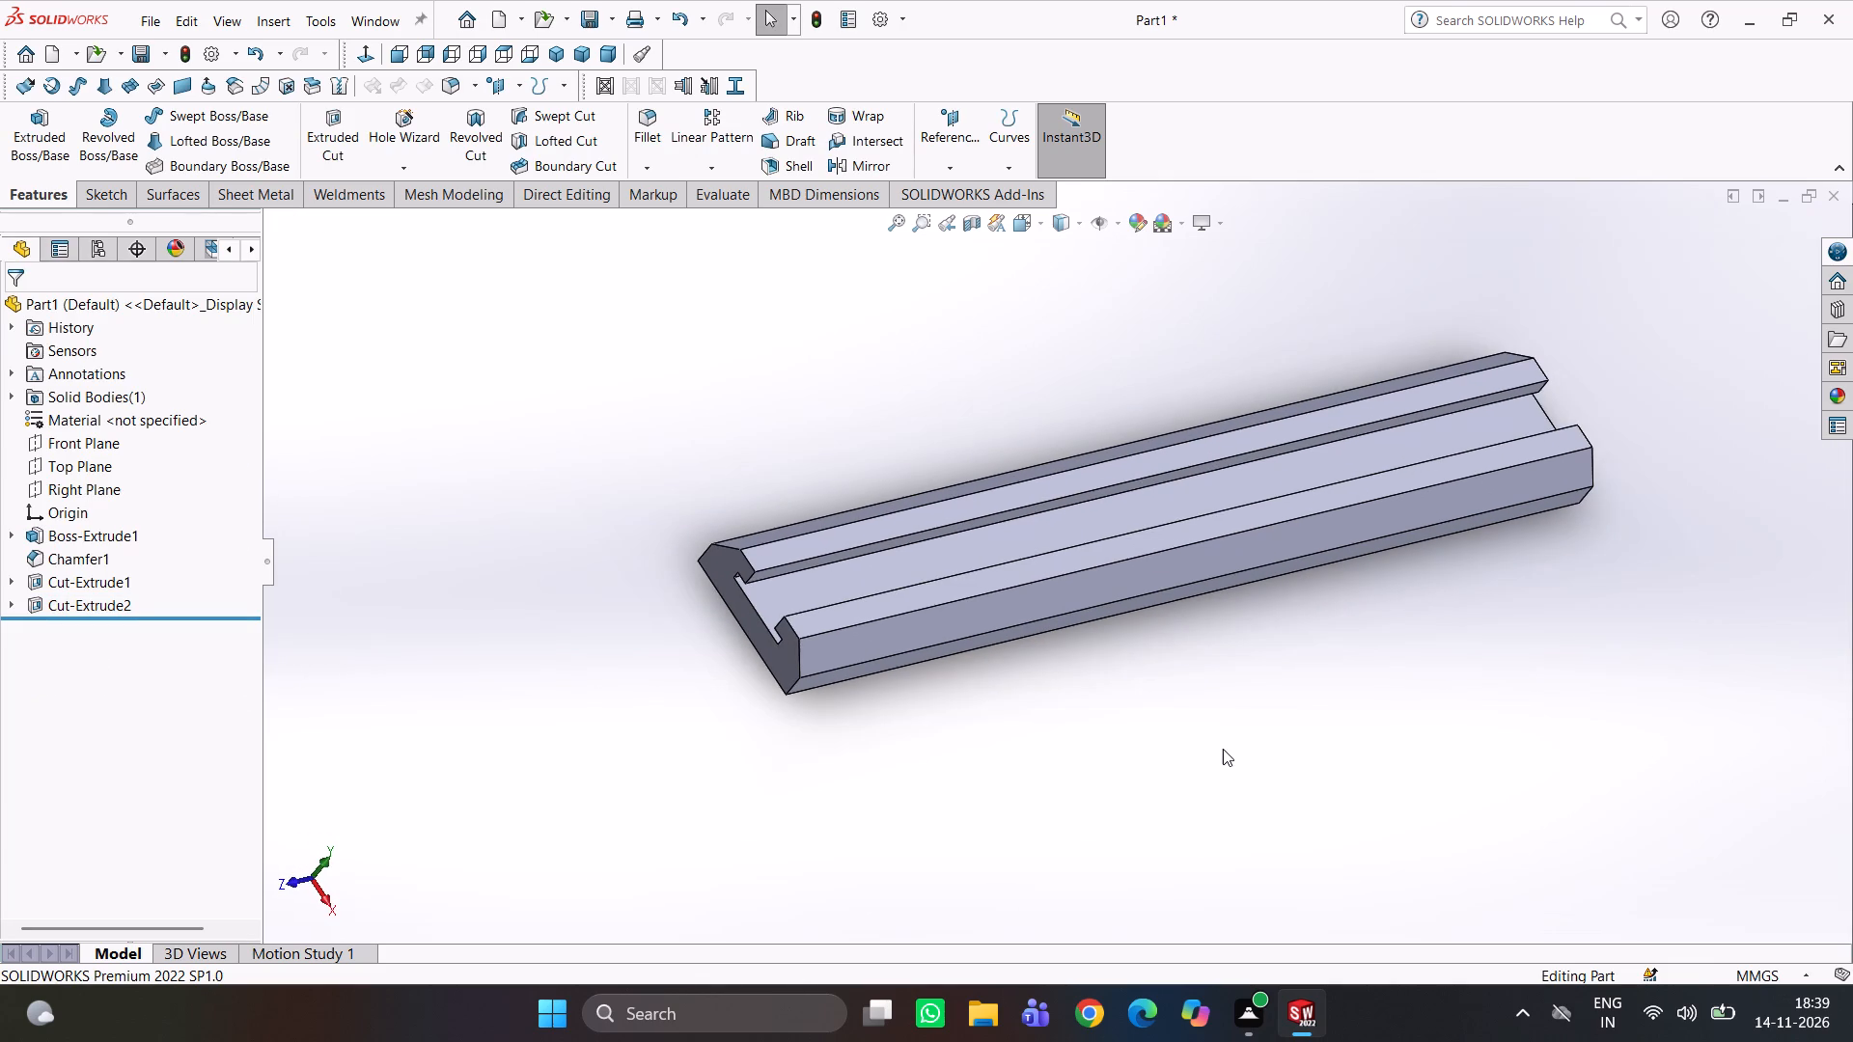
scroll(1224, 688, up, 2)
middle_drag(1237, 646, 1262, 491)
scroll(1266, 505, down, 2)
middle_drag(1266, 505, 1024, 518)
scroll(1051, 548, down, 3)
middle_drag(1094, 557, 1086, 736)
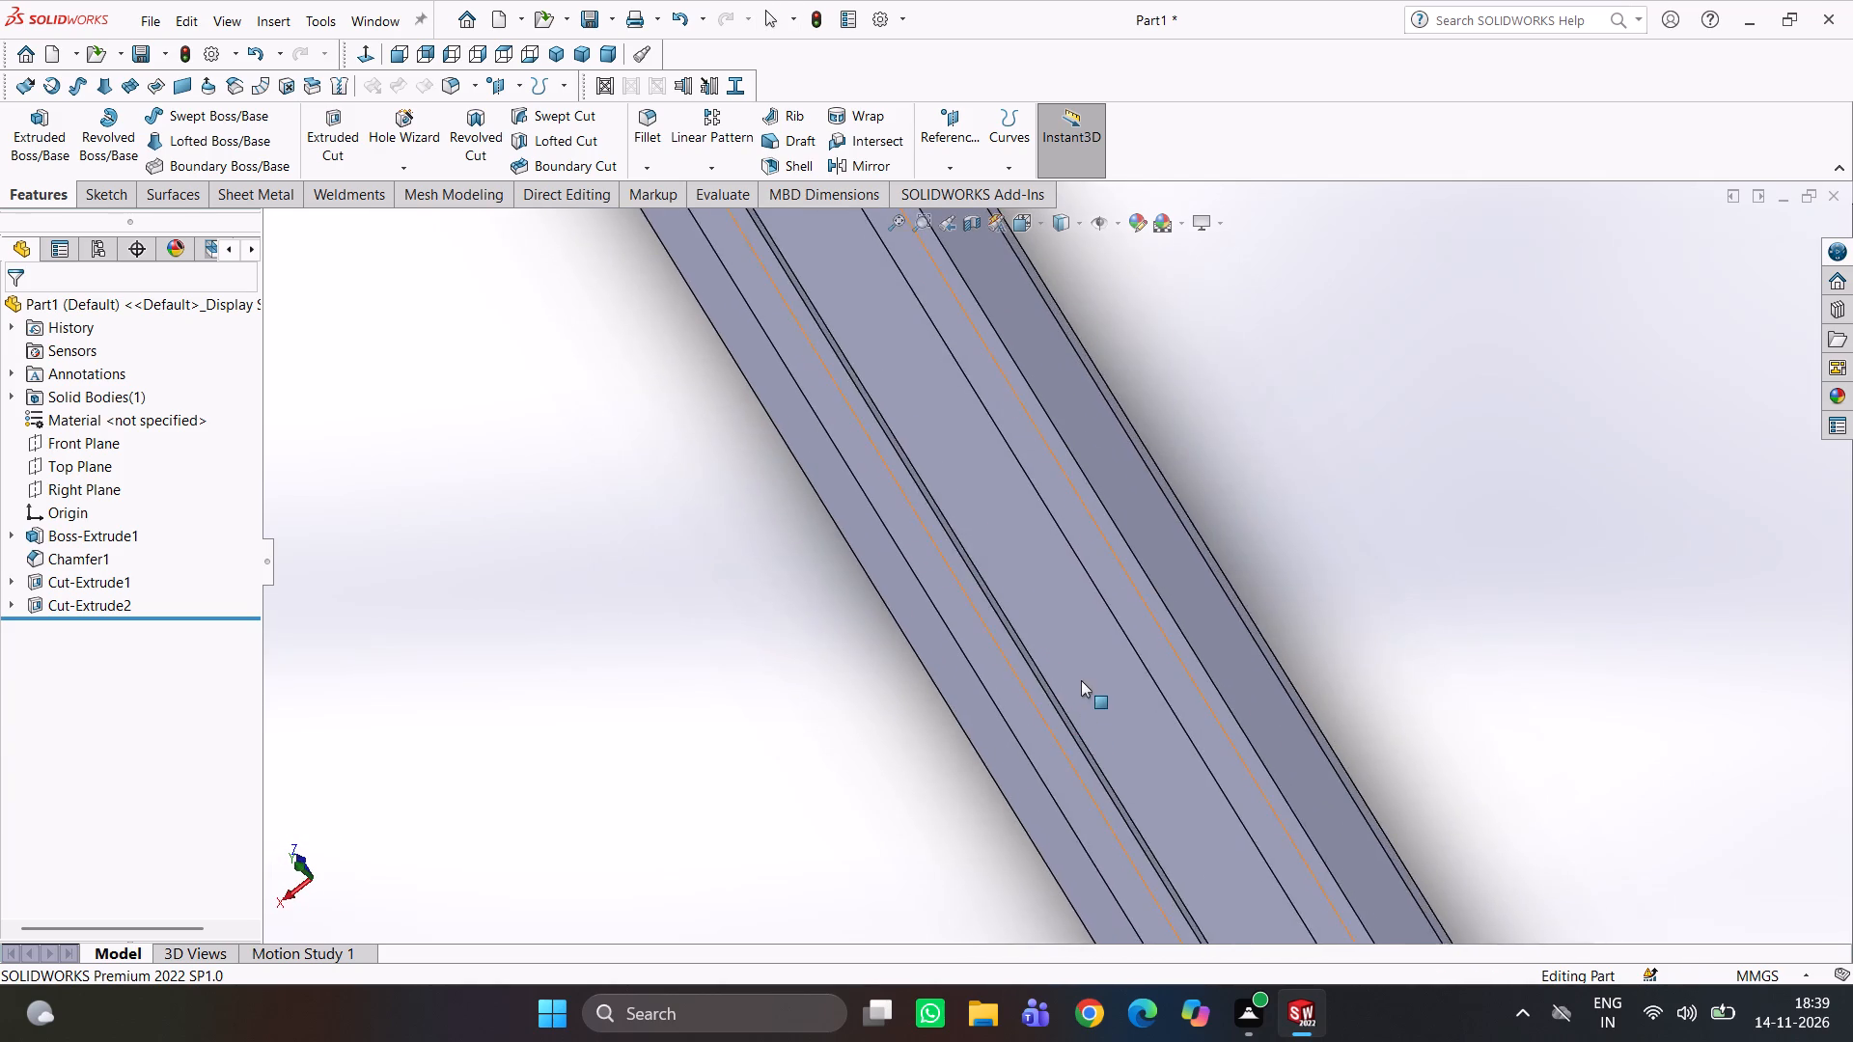
scroll(1081, 680, up, 6)
Start a sketch on the groove's floor and draw a center rectangle about 5 by 6 mm near the bar's back end, centered above the origin.
click(983, 465)
click(1064, 418)
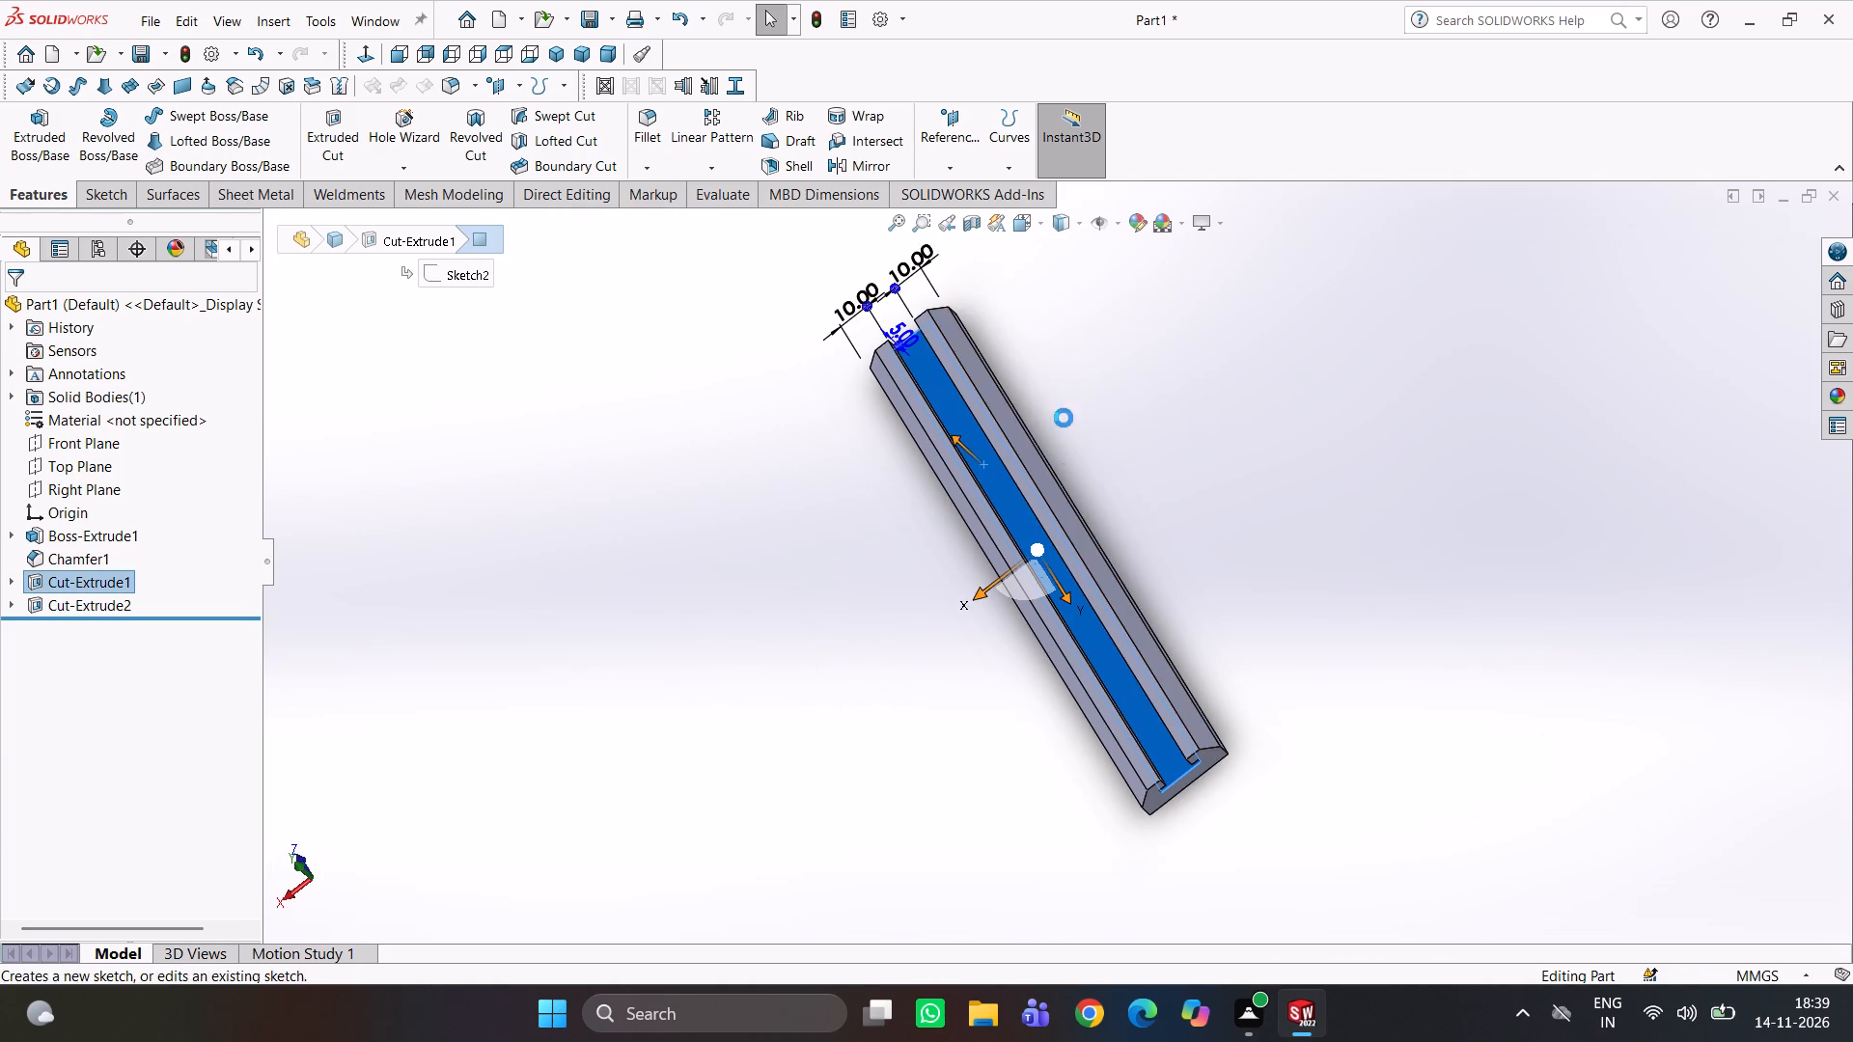
scroll(846, 652, up, 2)
scroll(1010, 484, down, 3)
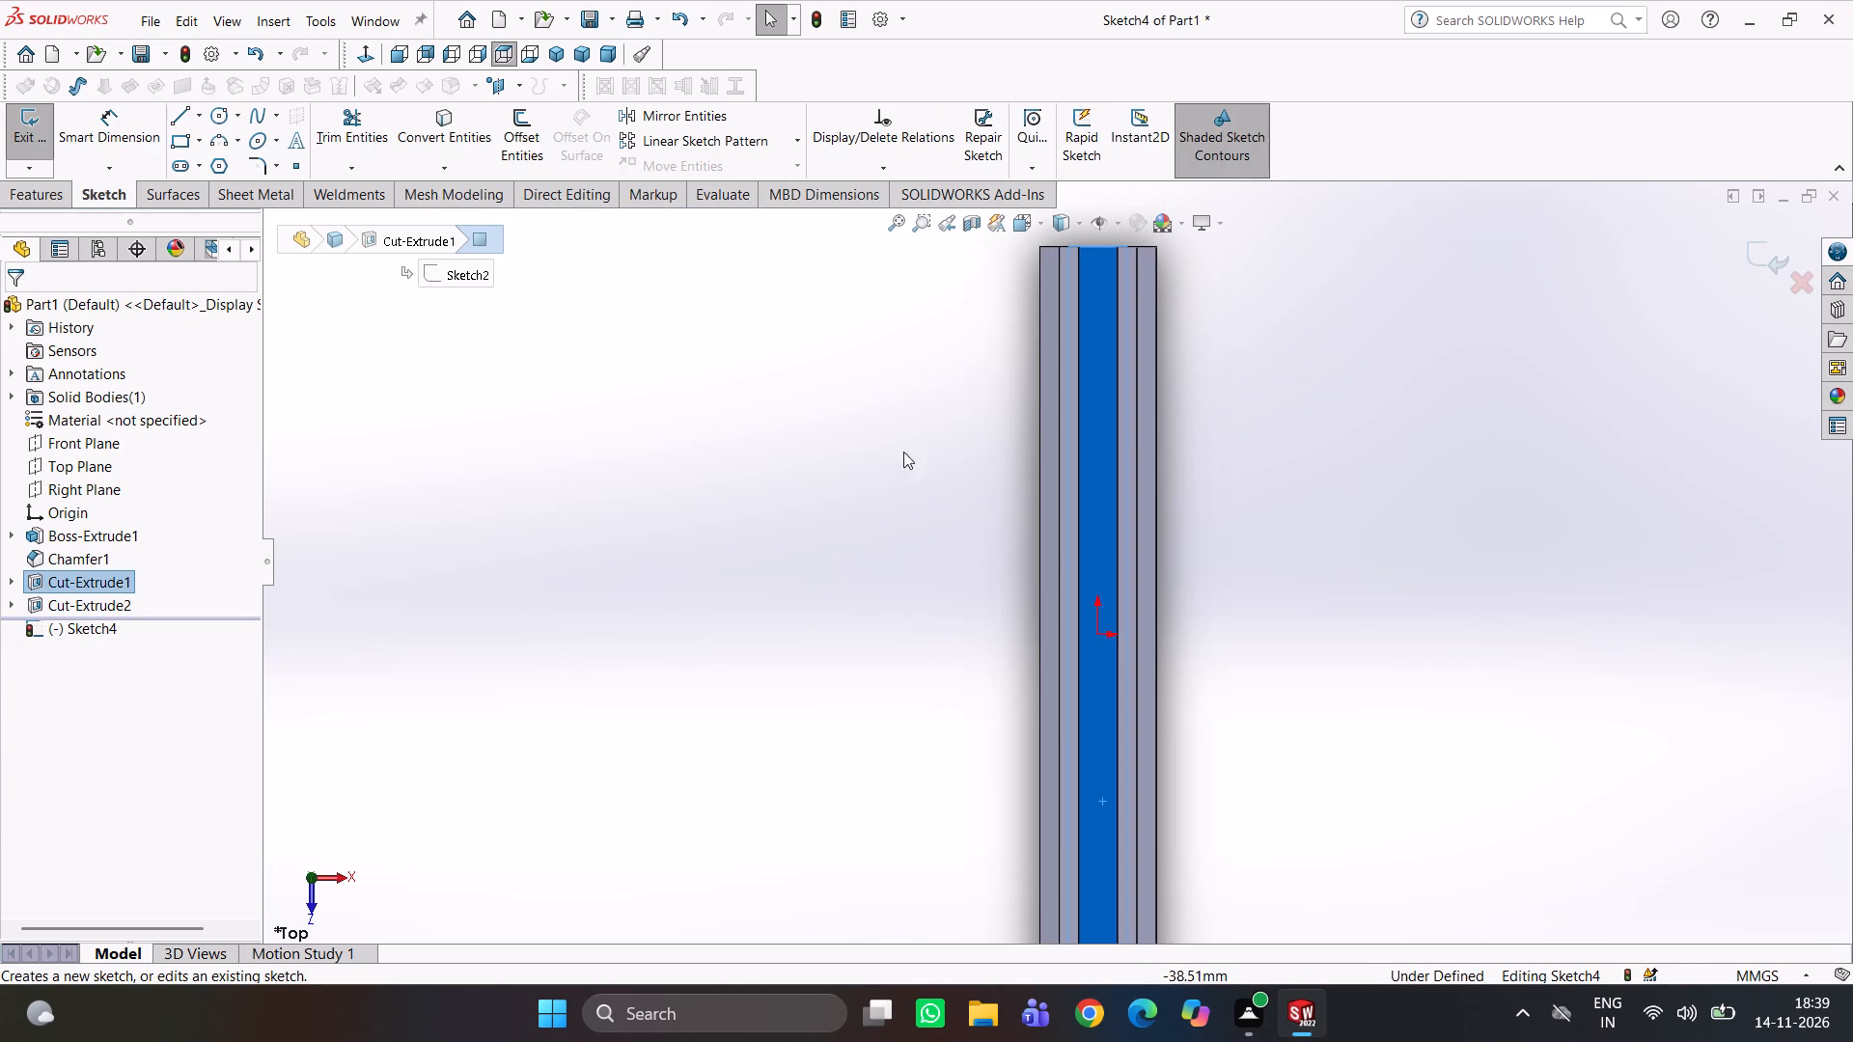
right_drag(759, 425, 909, 401)
click(175, 135)
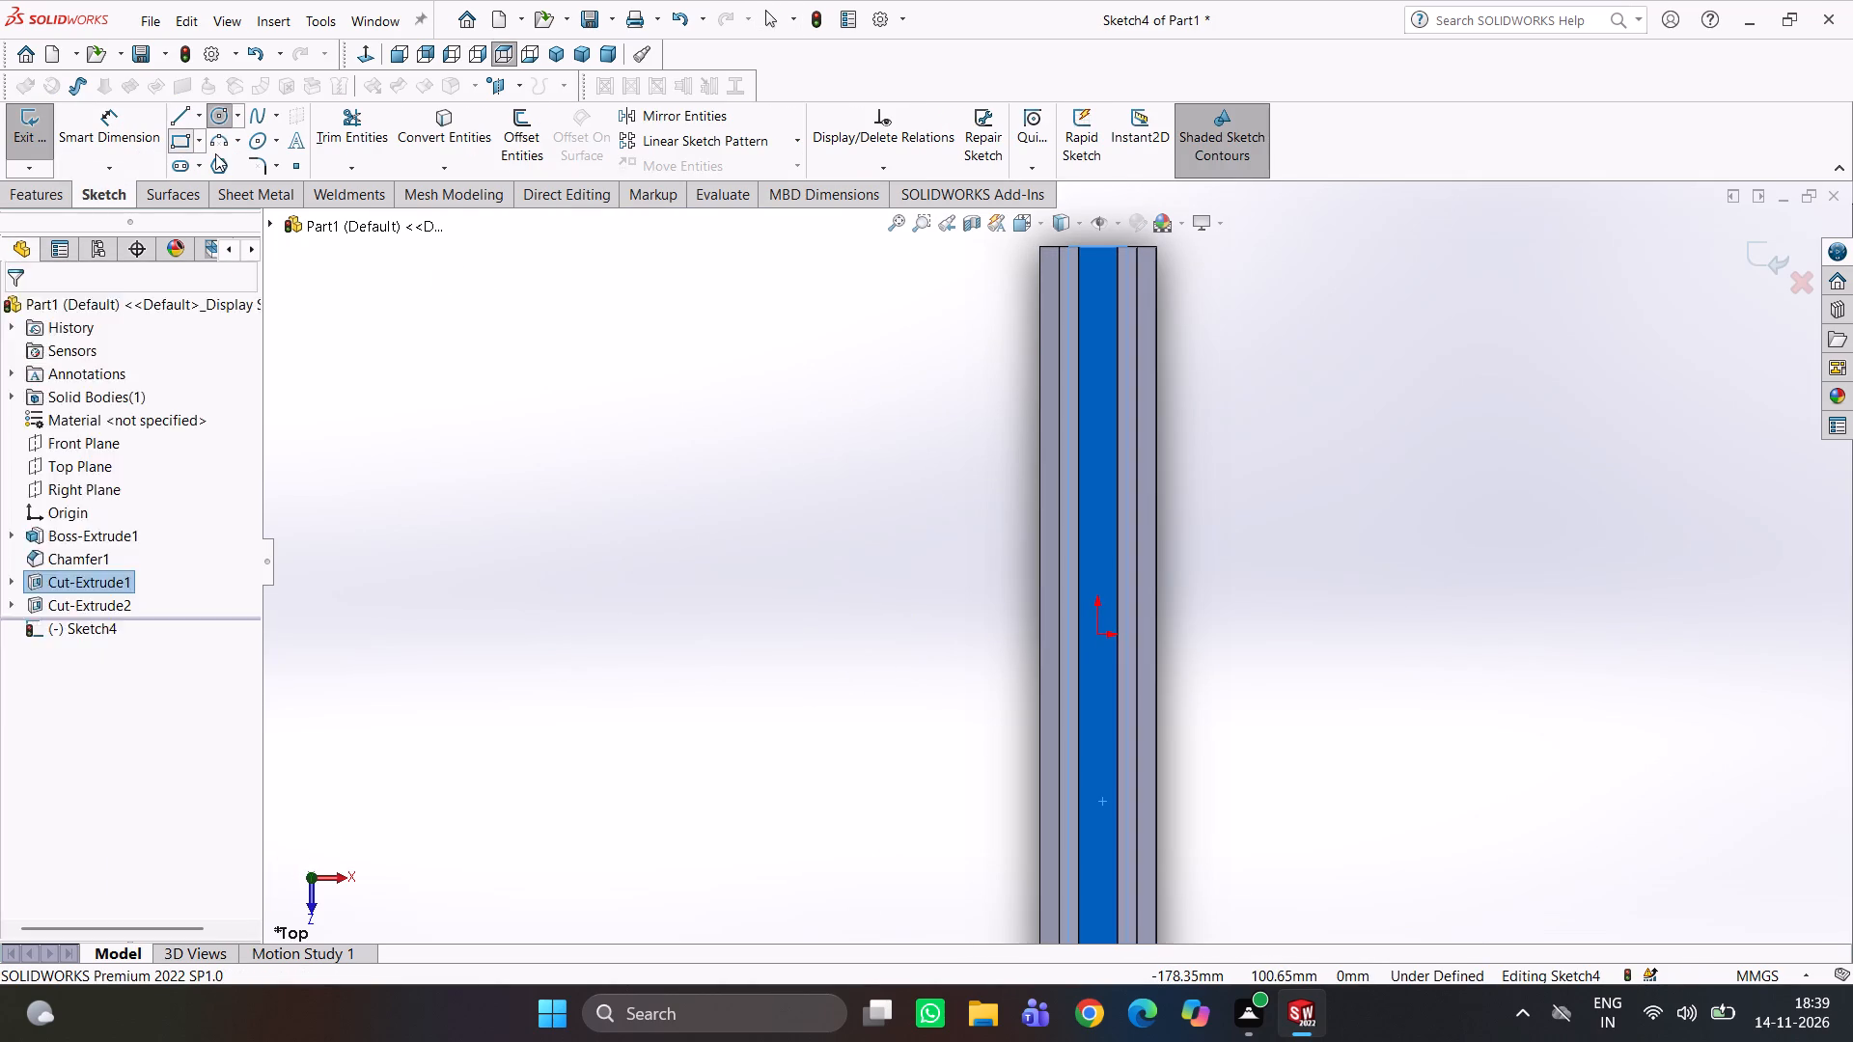
scroll(1121, 272, down, 1)
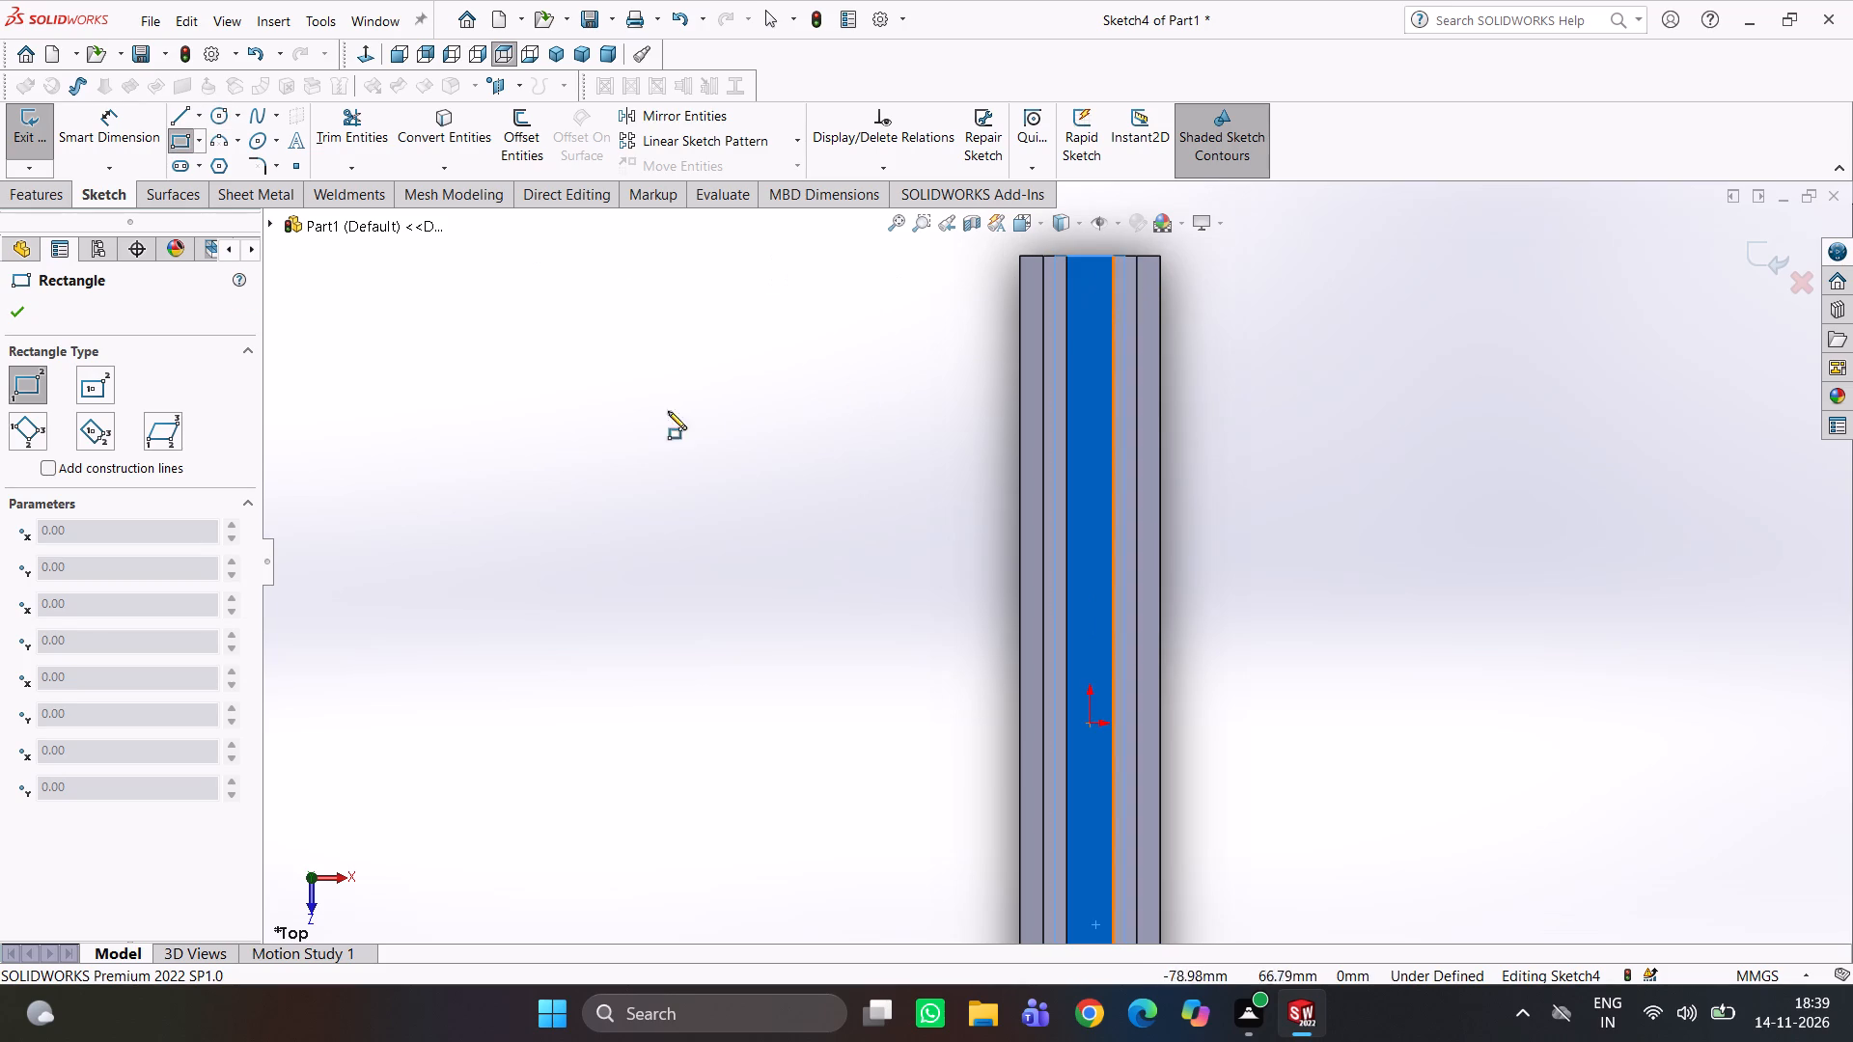
click(203, 141)
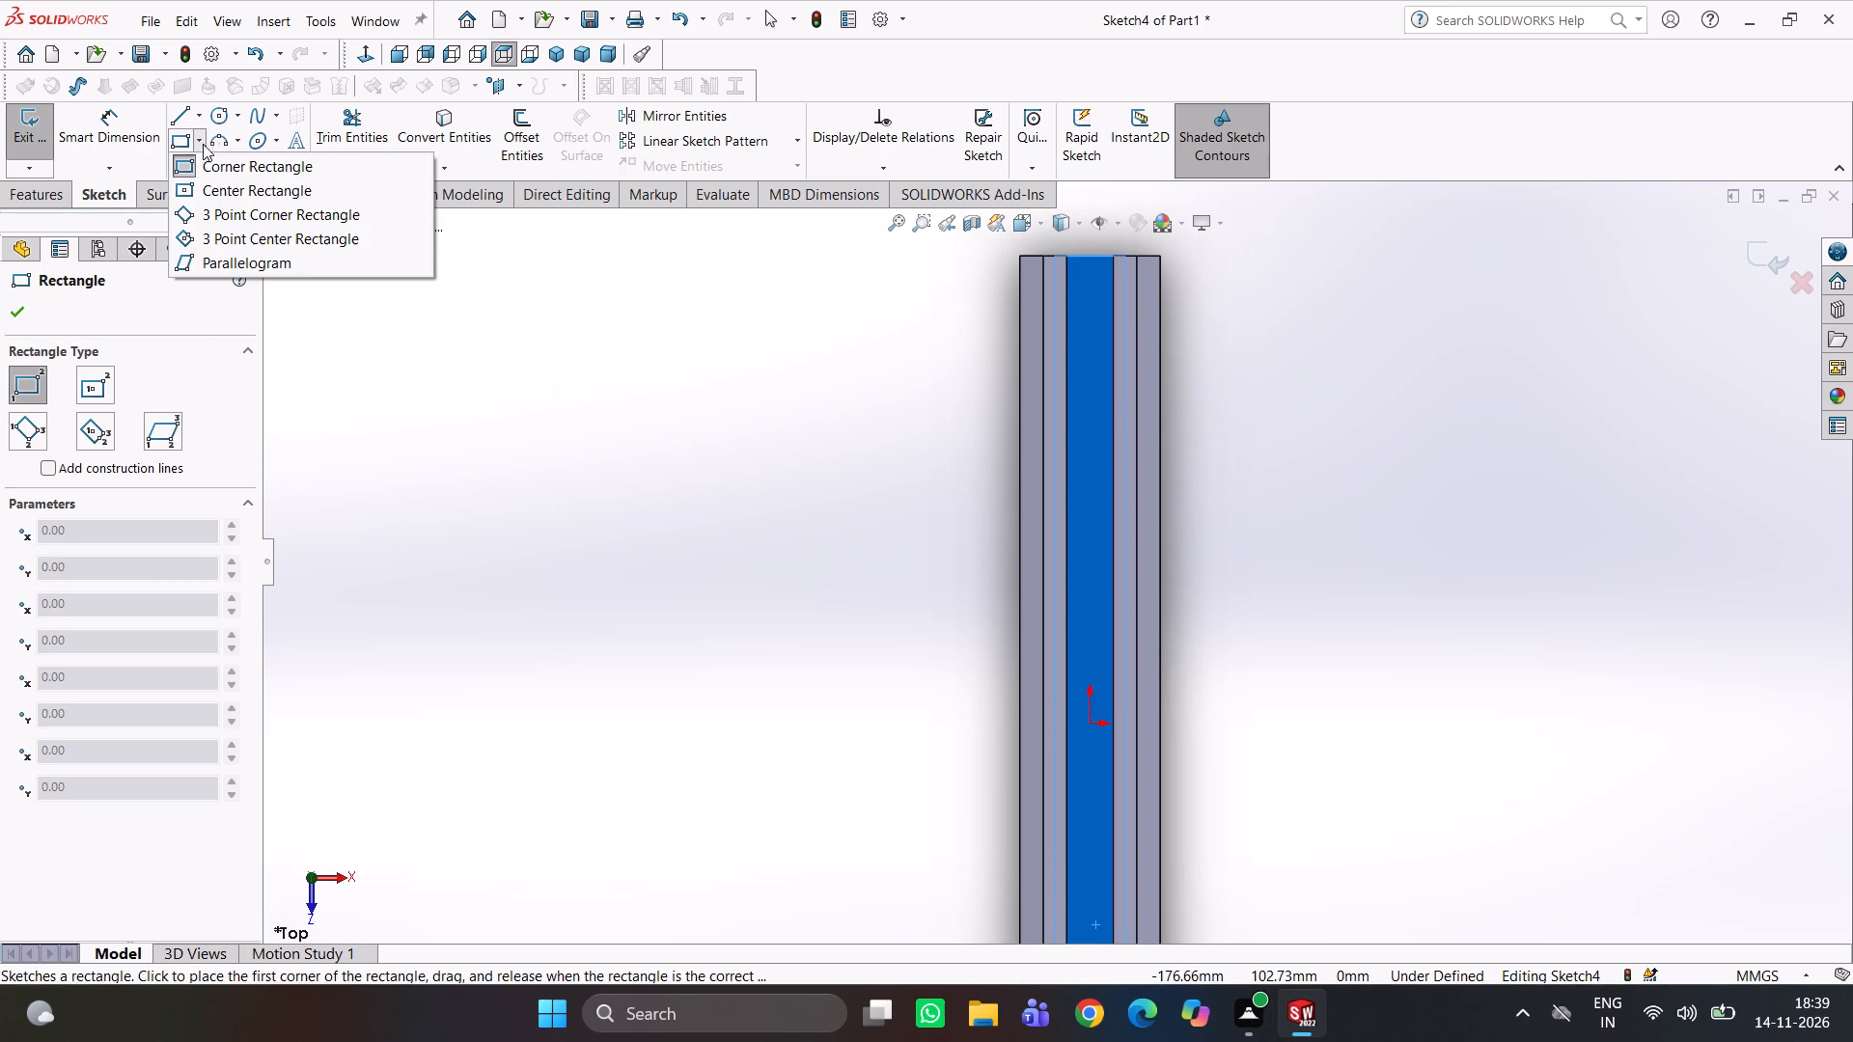
click(211, 199)
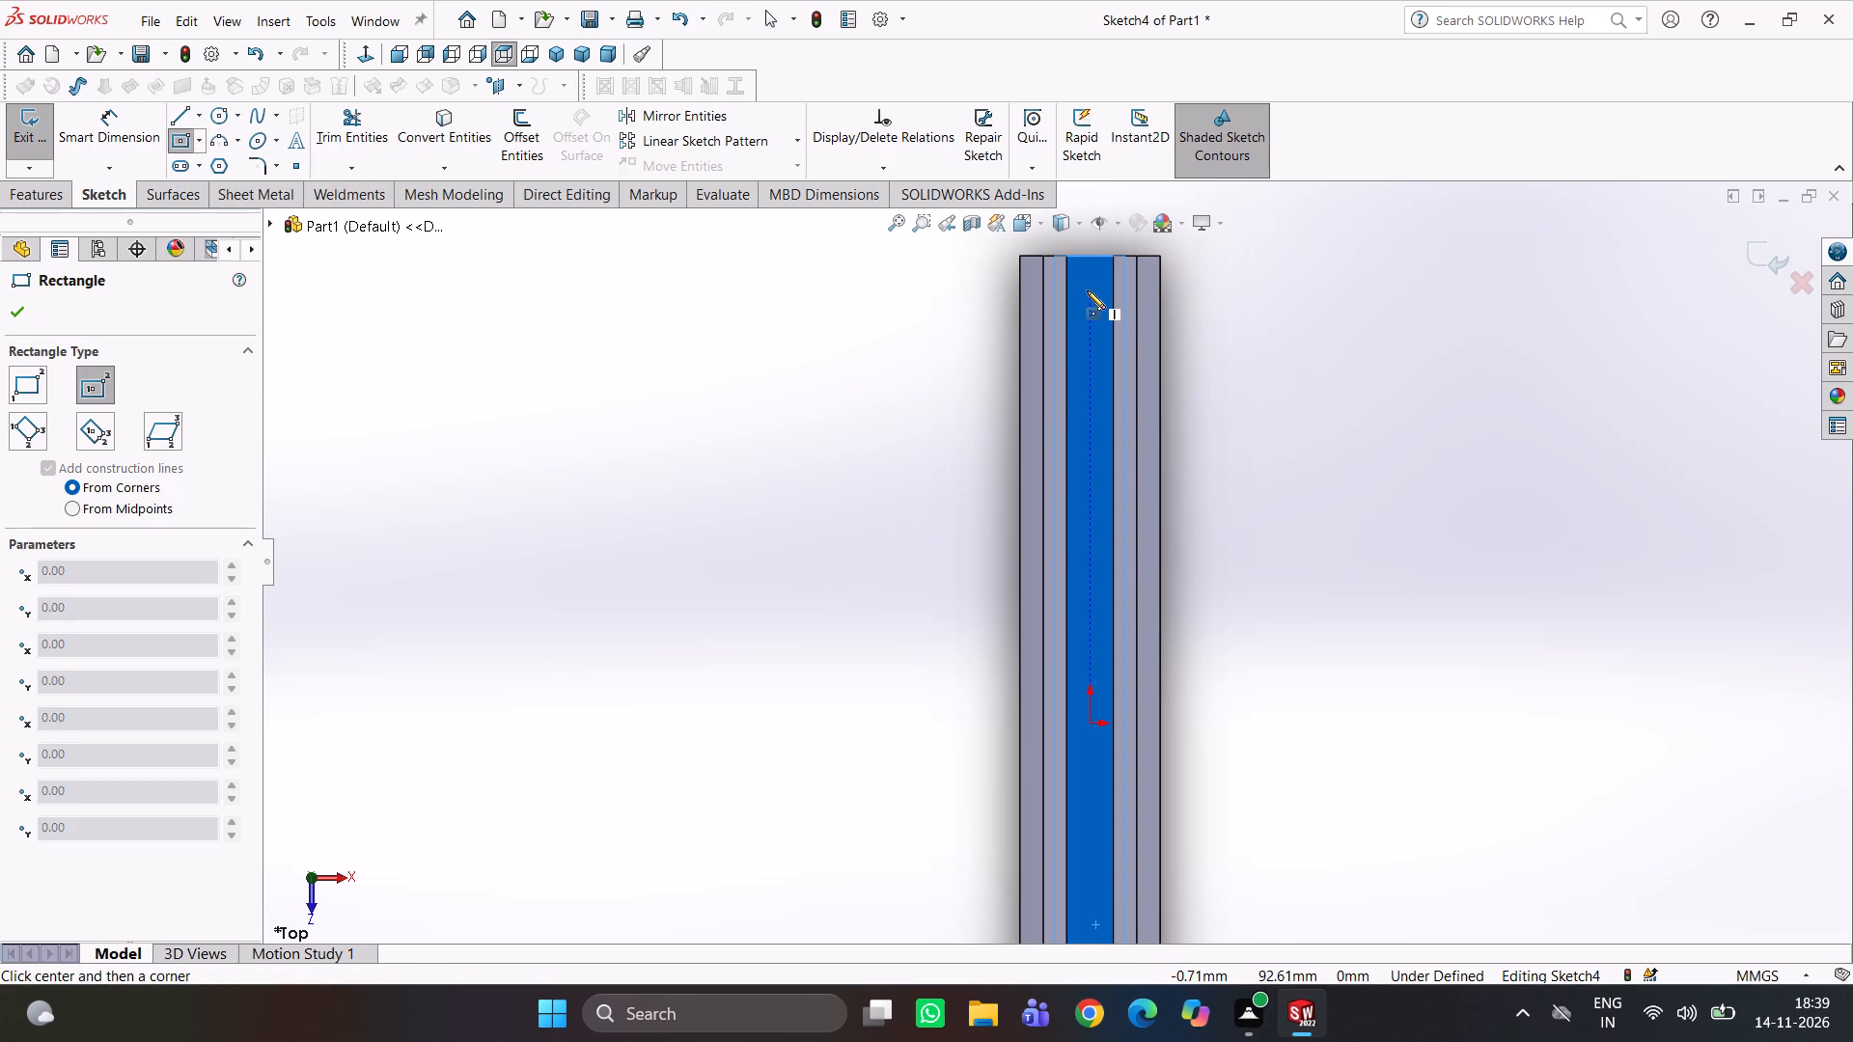
click(1087, 290)
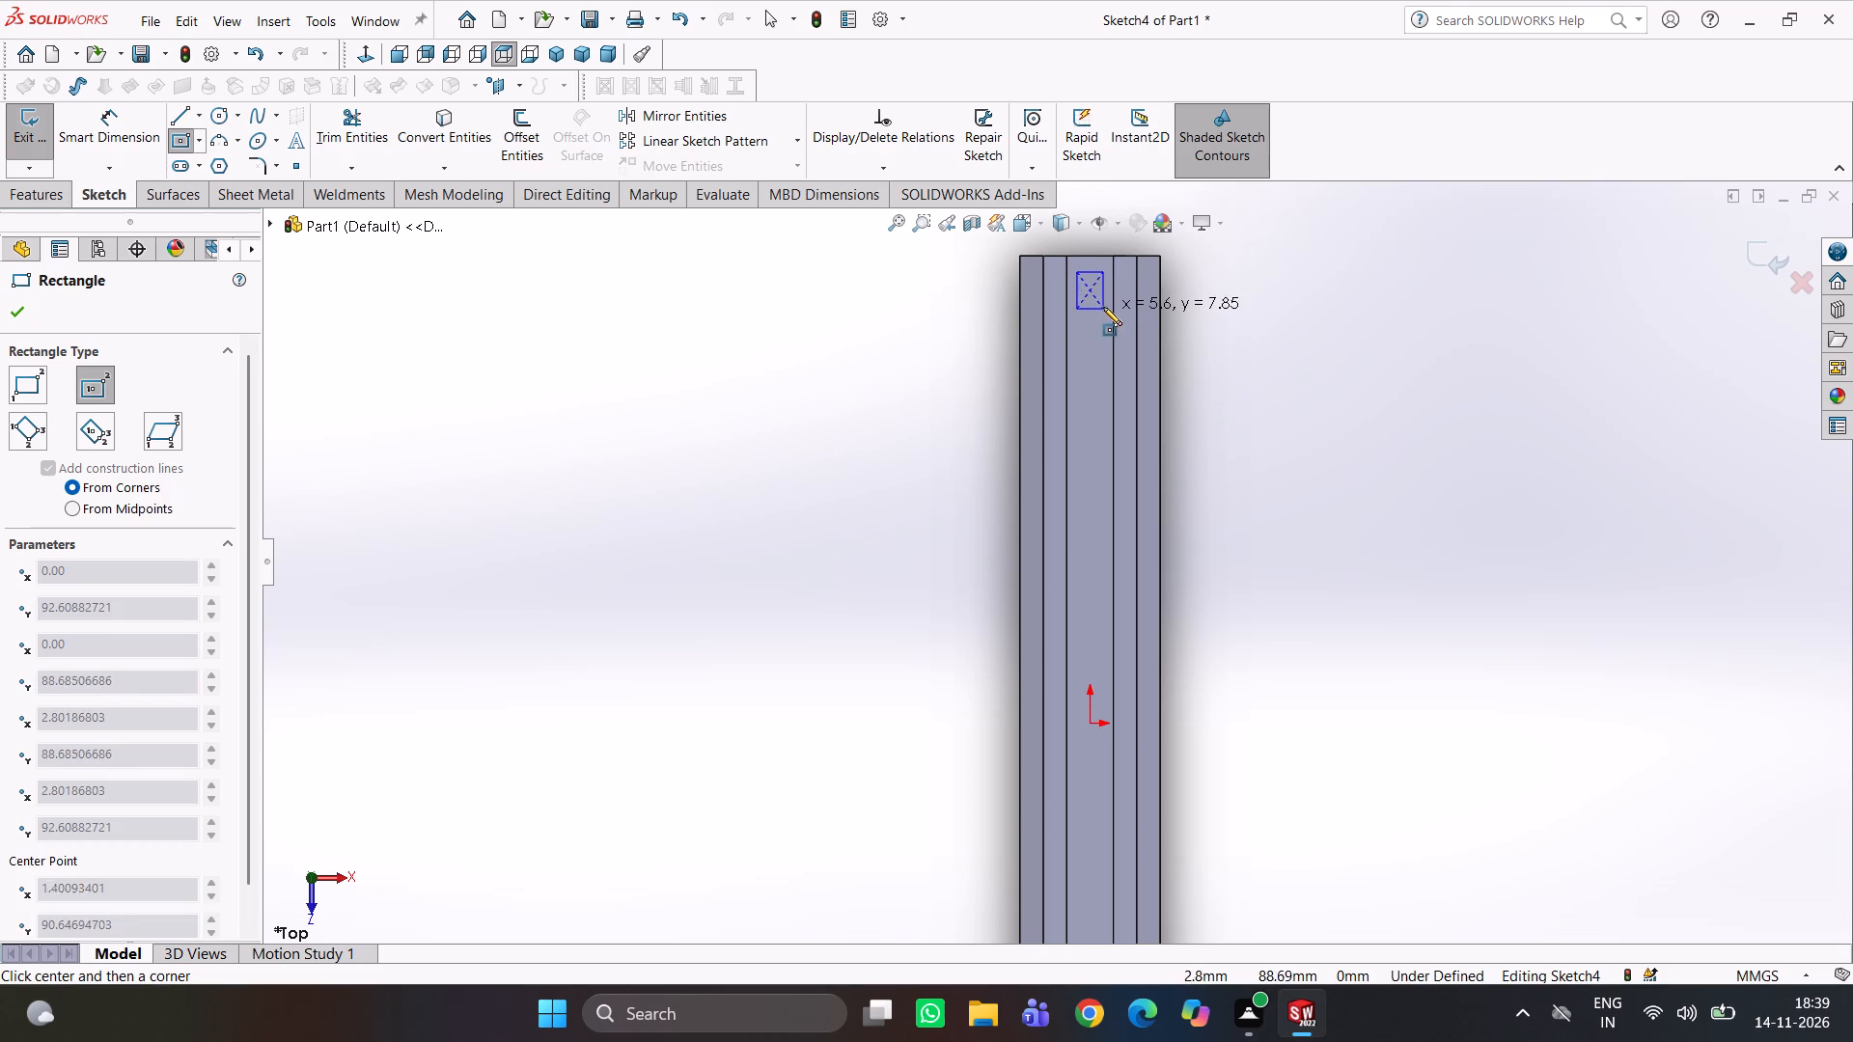
click(1102, 305)
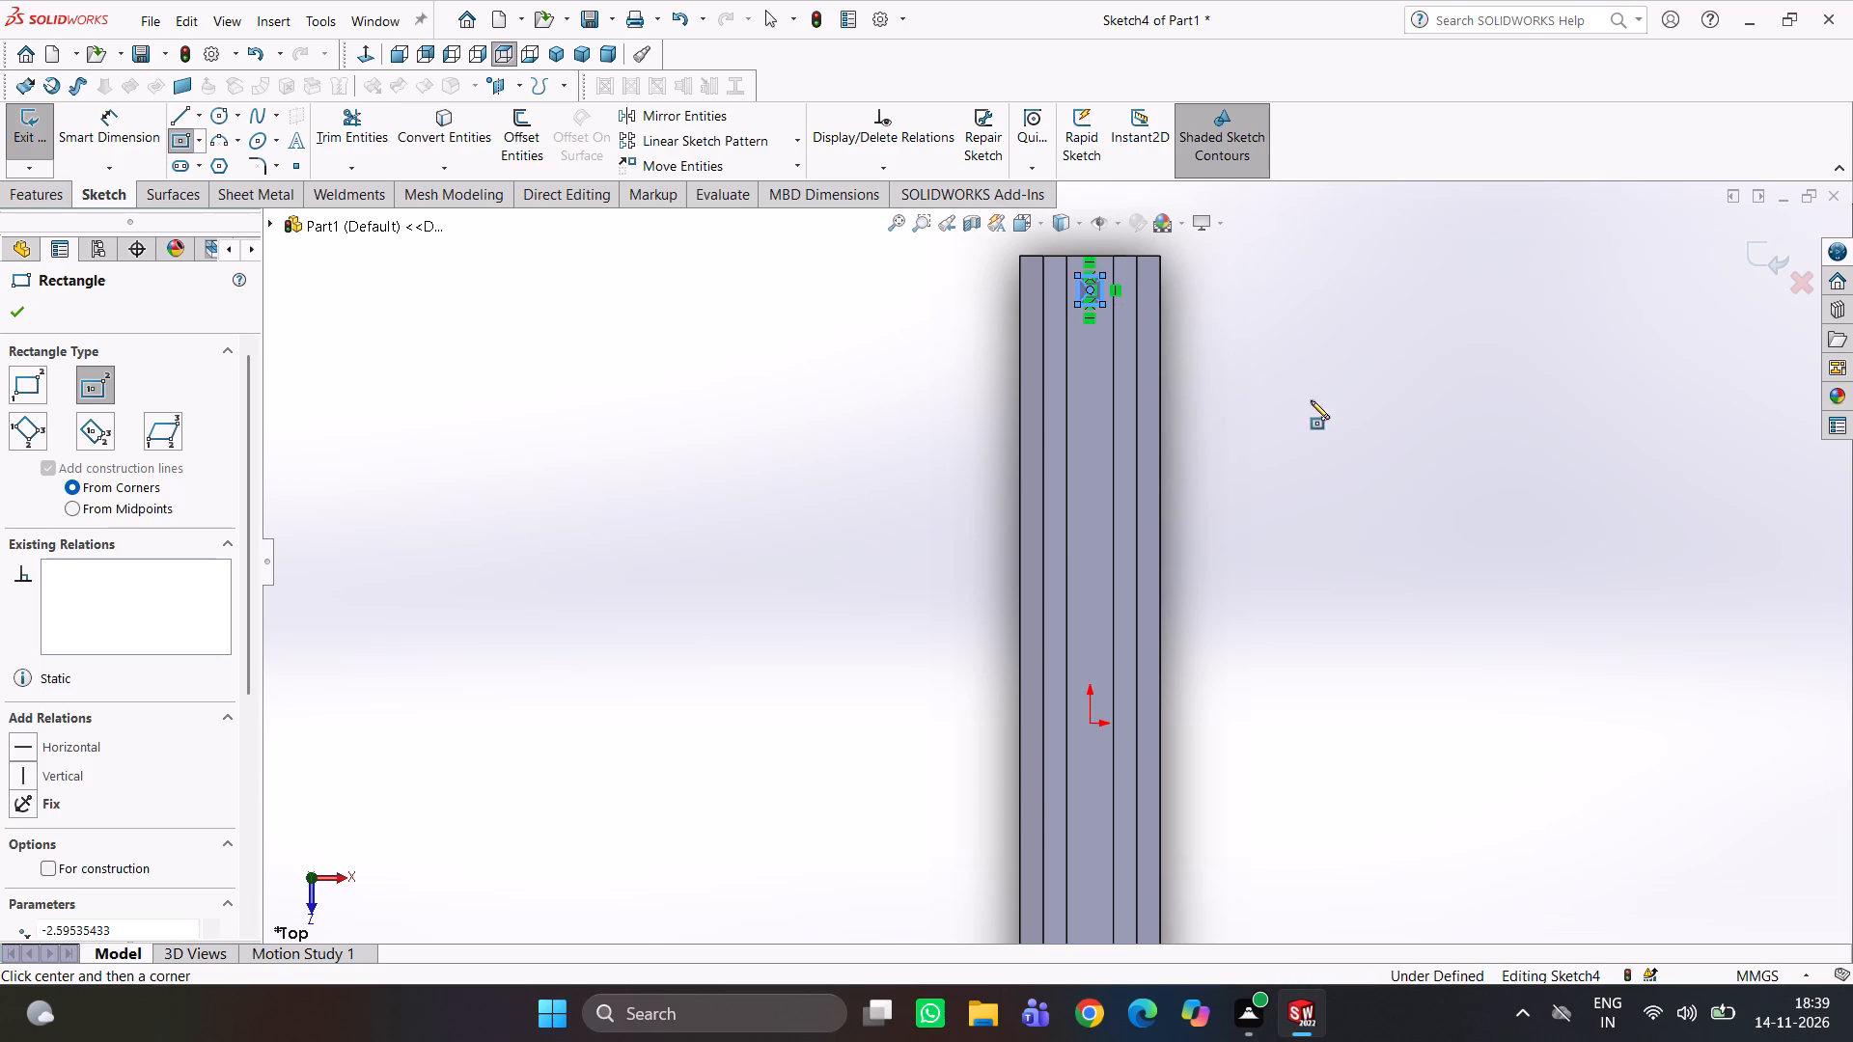
Dimension the rectangle's width and its length along the bar to 5 mm each.
right_drag(1311, 400, 1292, 271)
scroll(1133, 301, down, 4)
click(1019, 312)
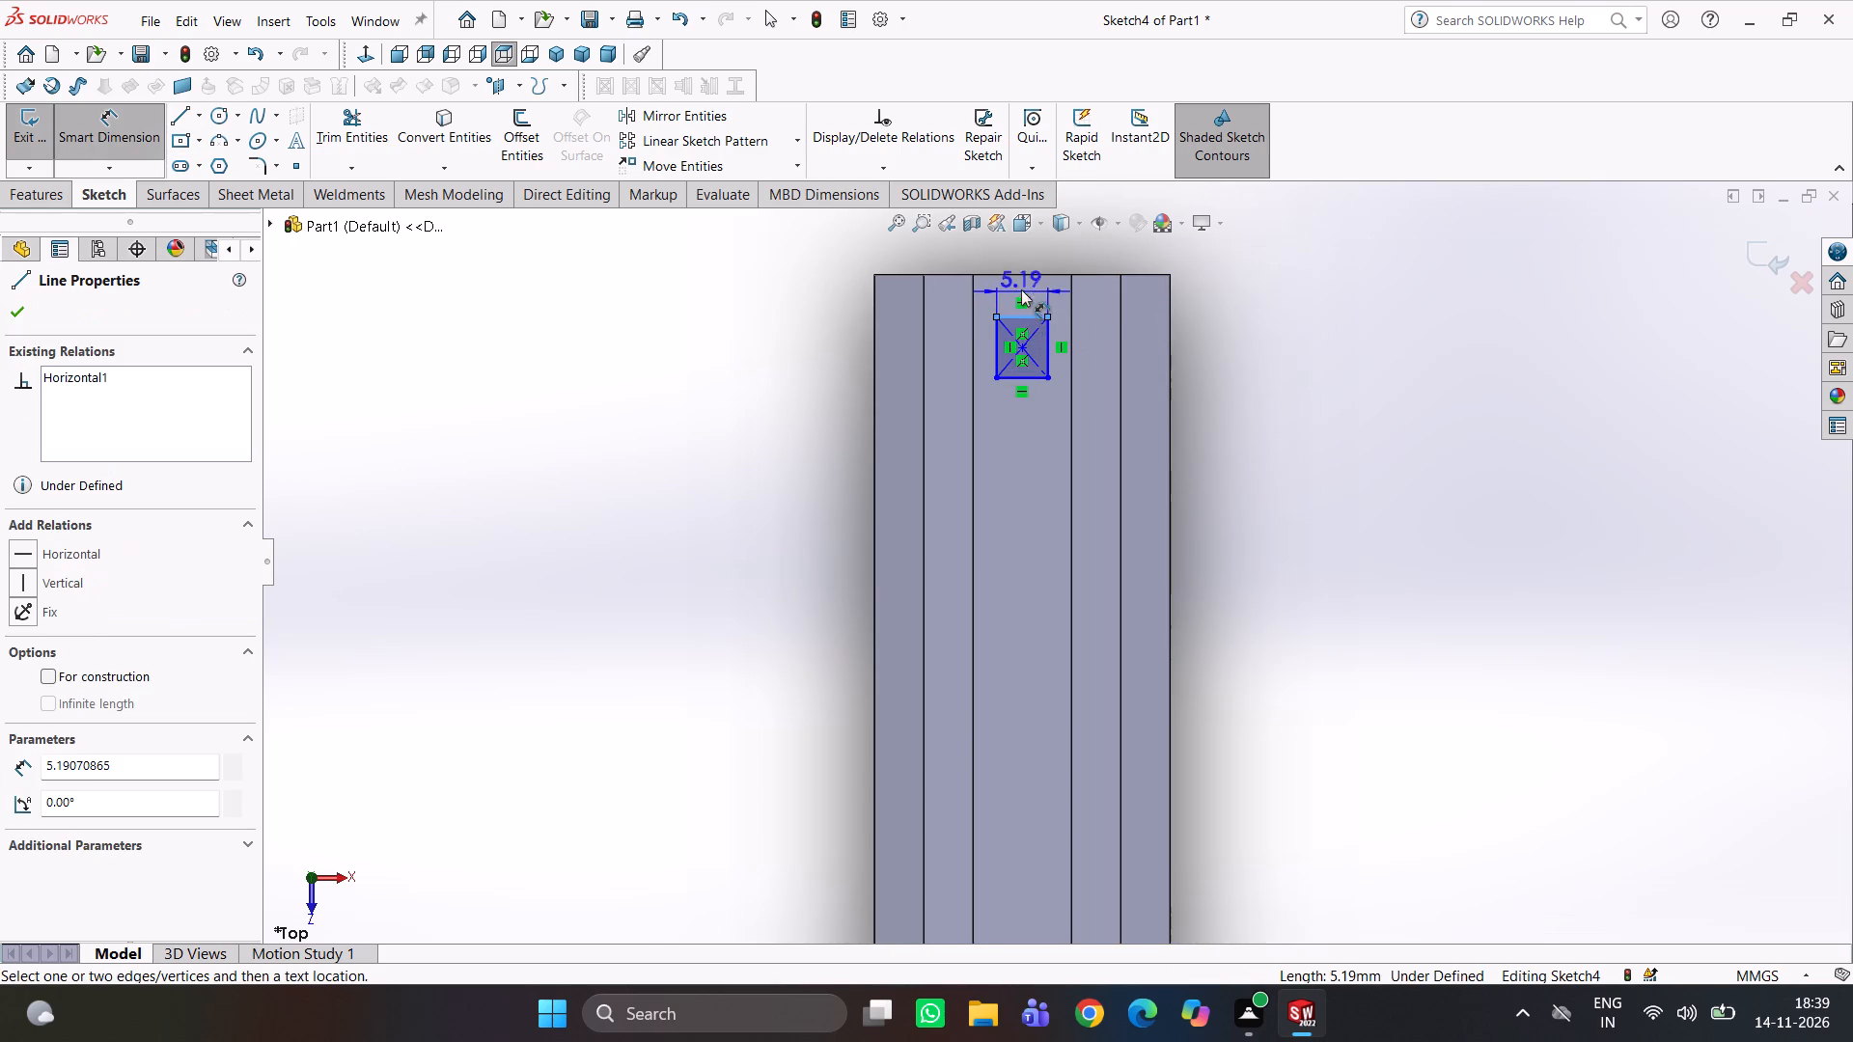
scroll(1020, 269, up, 1)
click(1034, 282)
key(5)
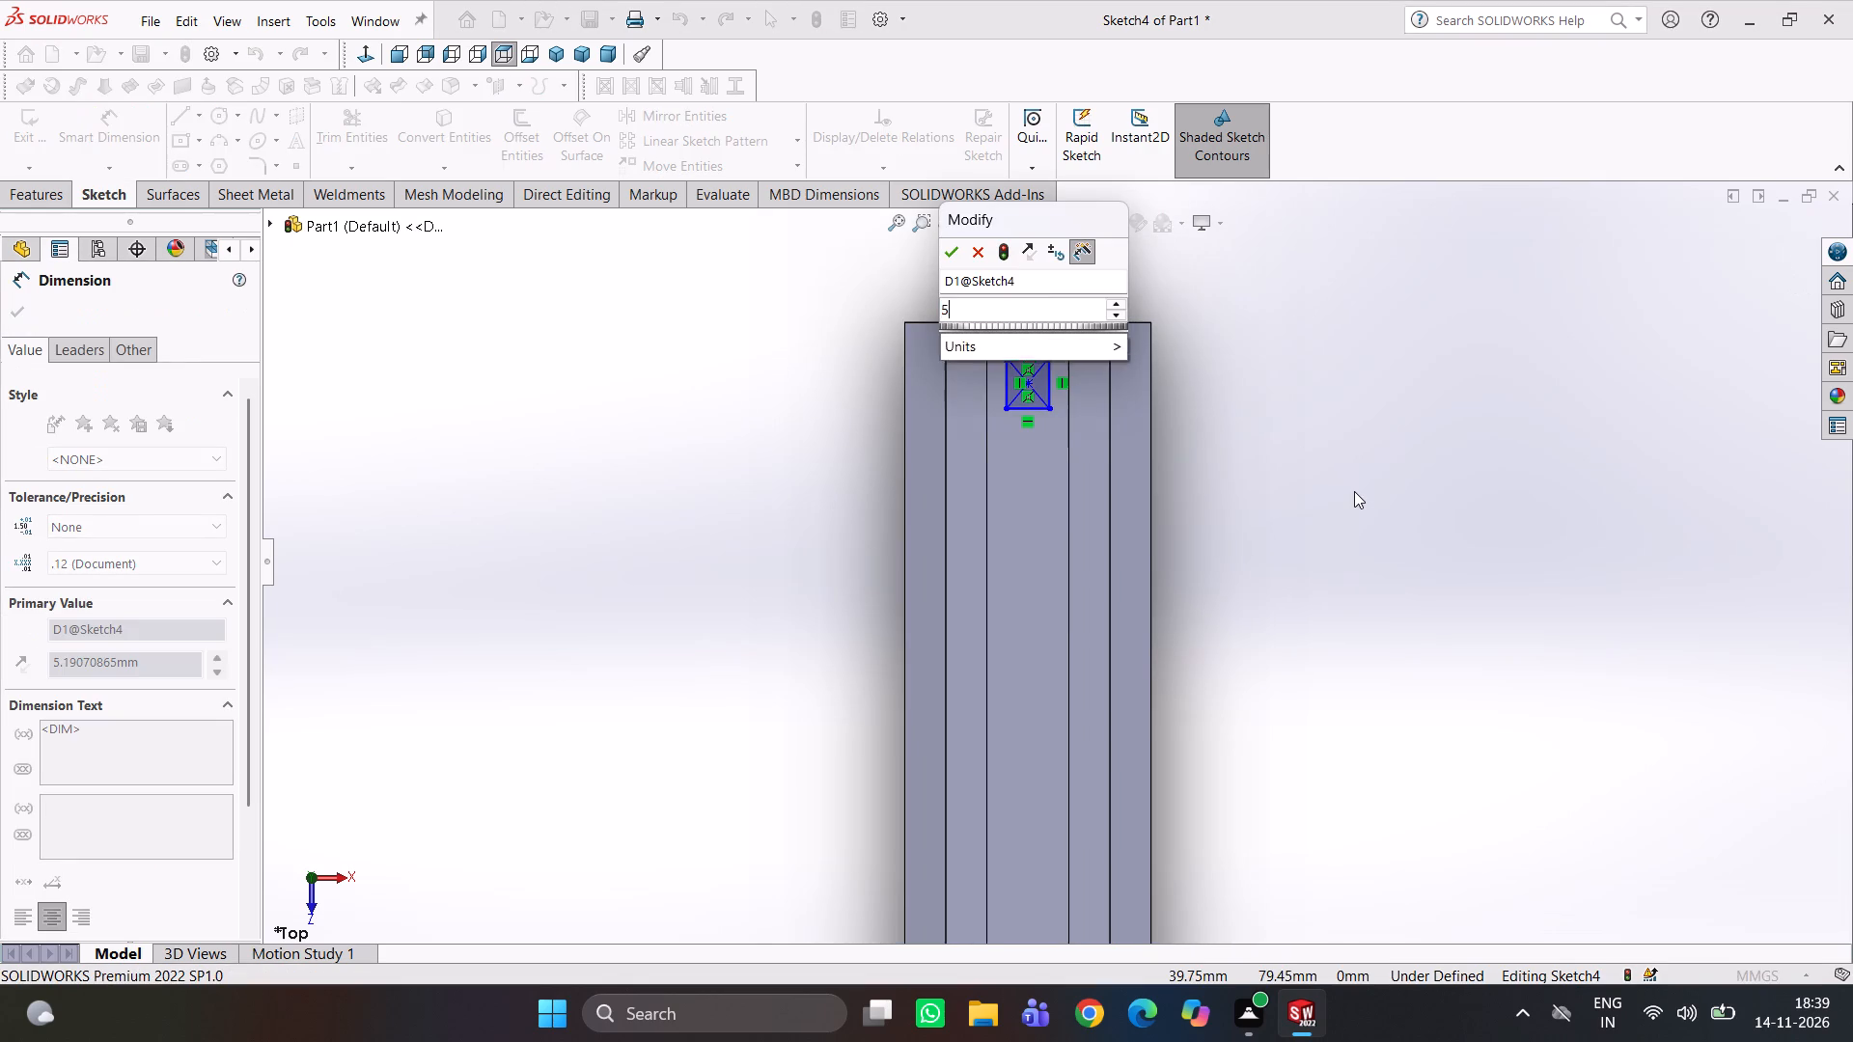
key(Return)
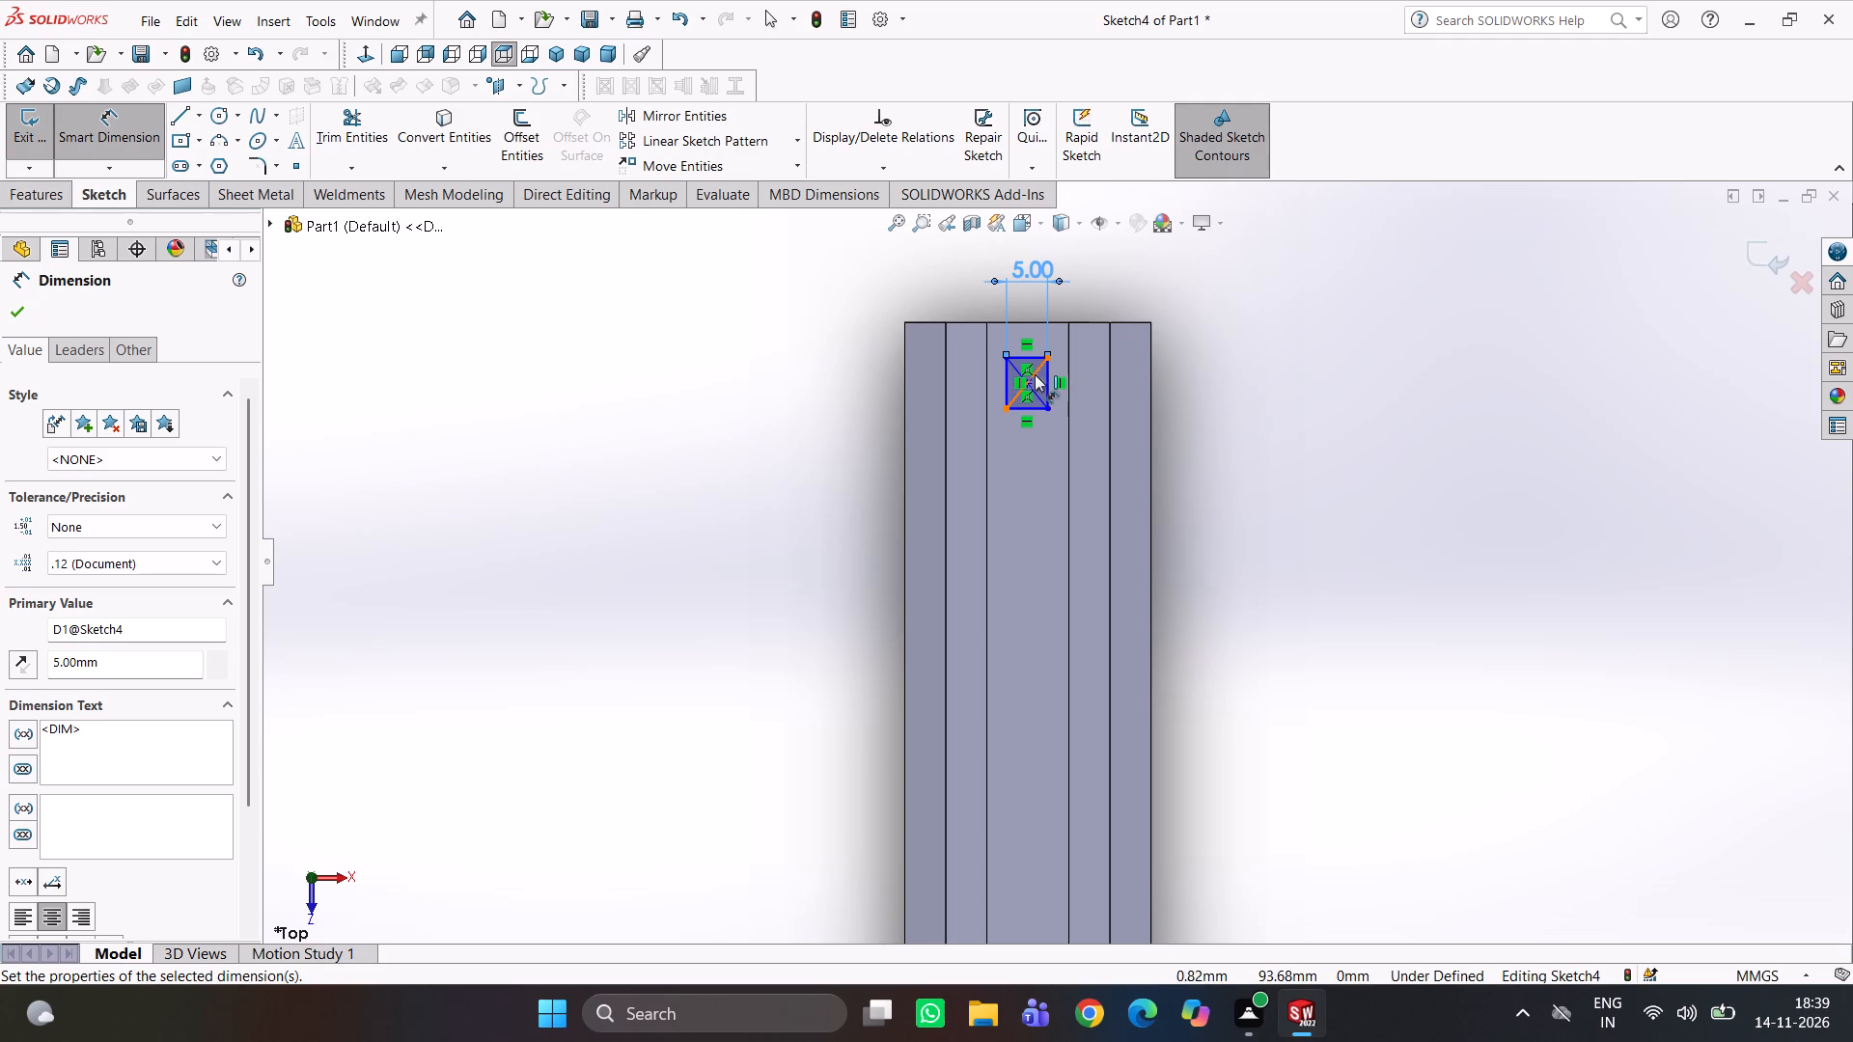
click(1046, 377)
click(1190, 397)
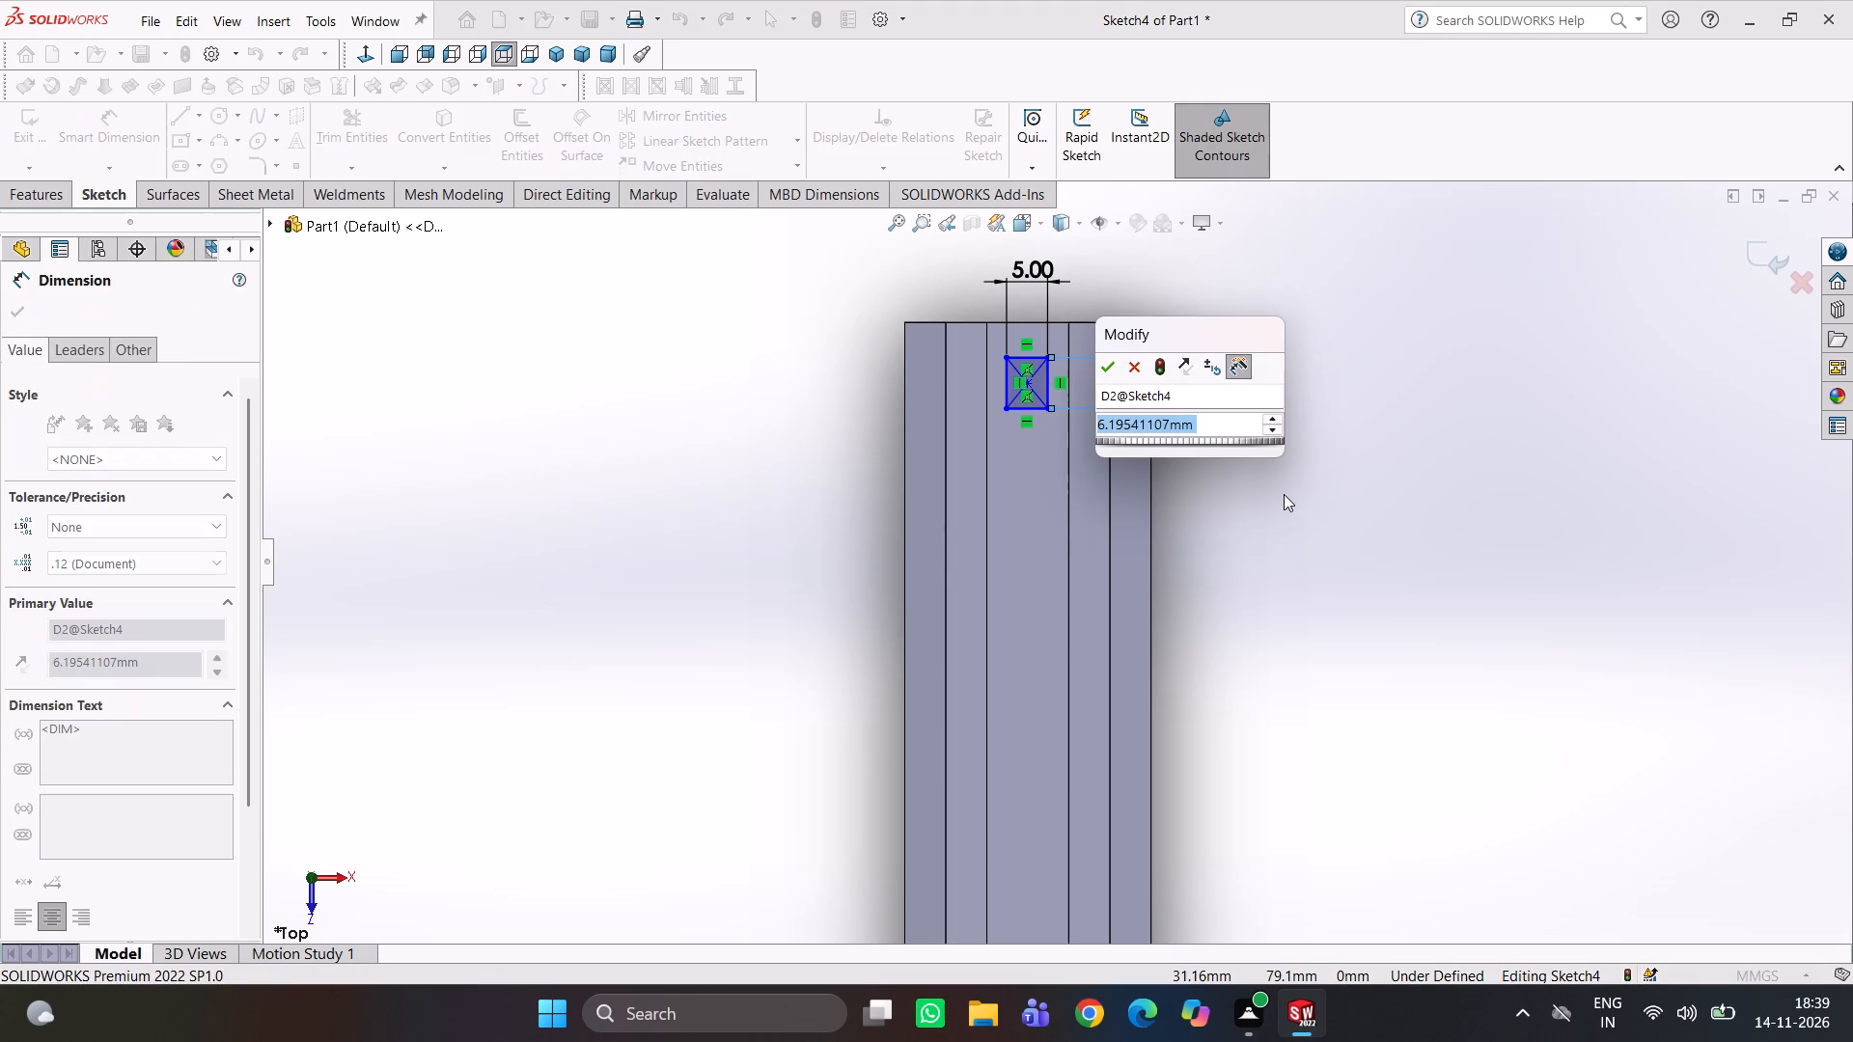
key(5)
key(Return)
right_drag(1330, 511, 1328, 374)
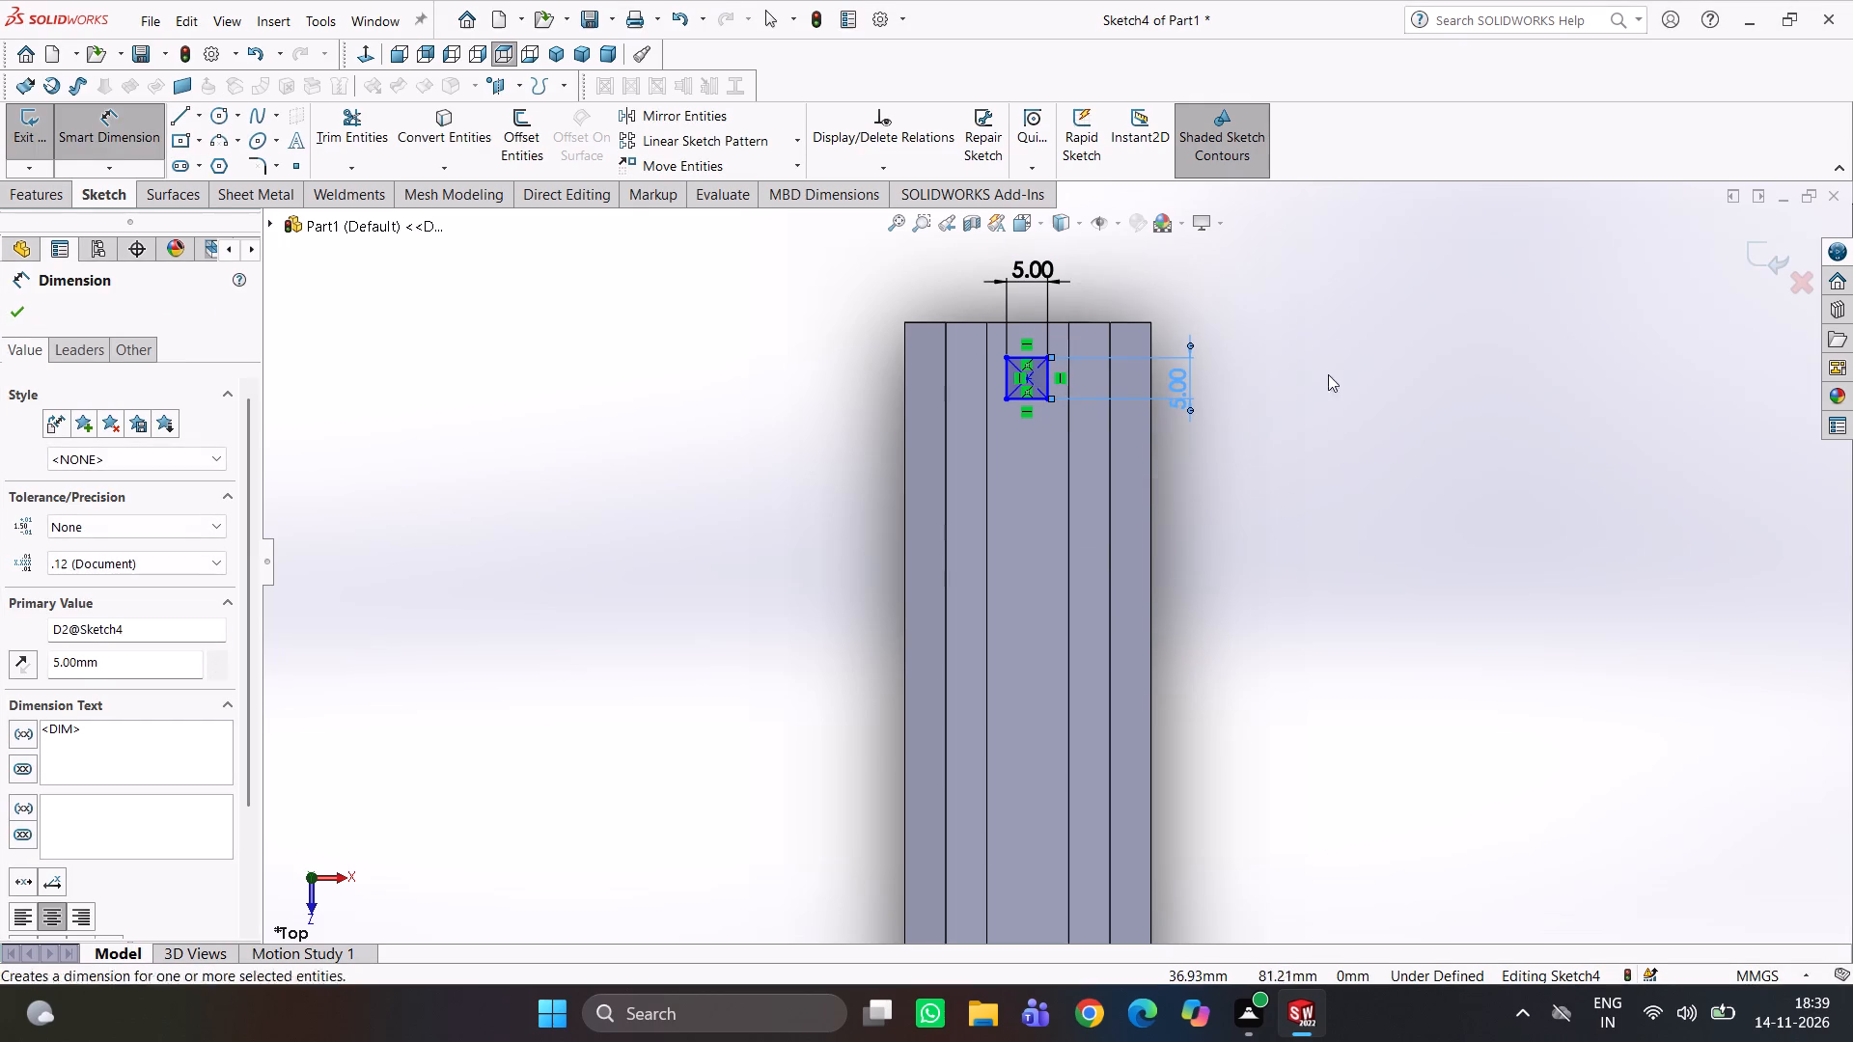
right_drag(1328, 374, 1329, 340)
Add a vertical relation between the rectangle's center point and the origin.
scroll(1030, 403, down, 5)
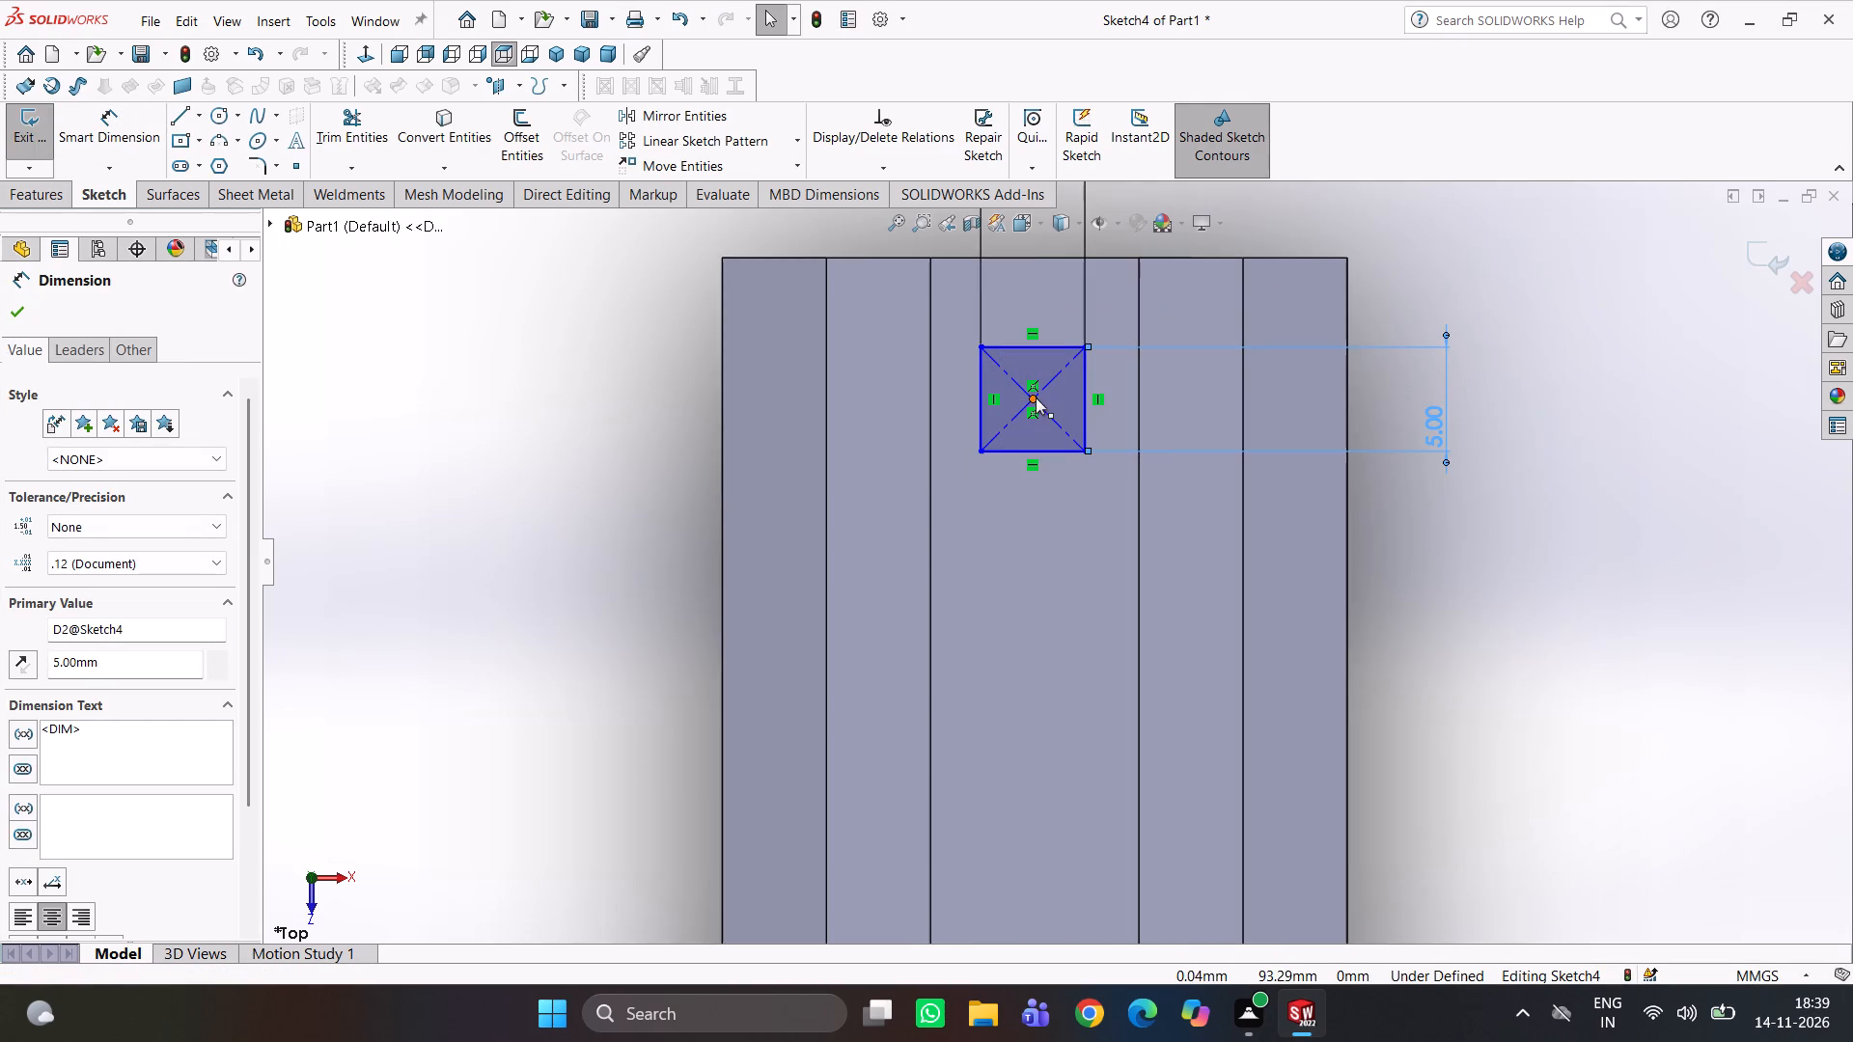
click(1036, 398)
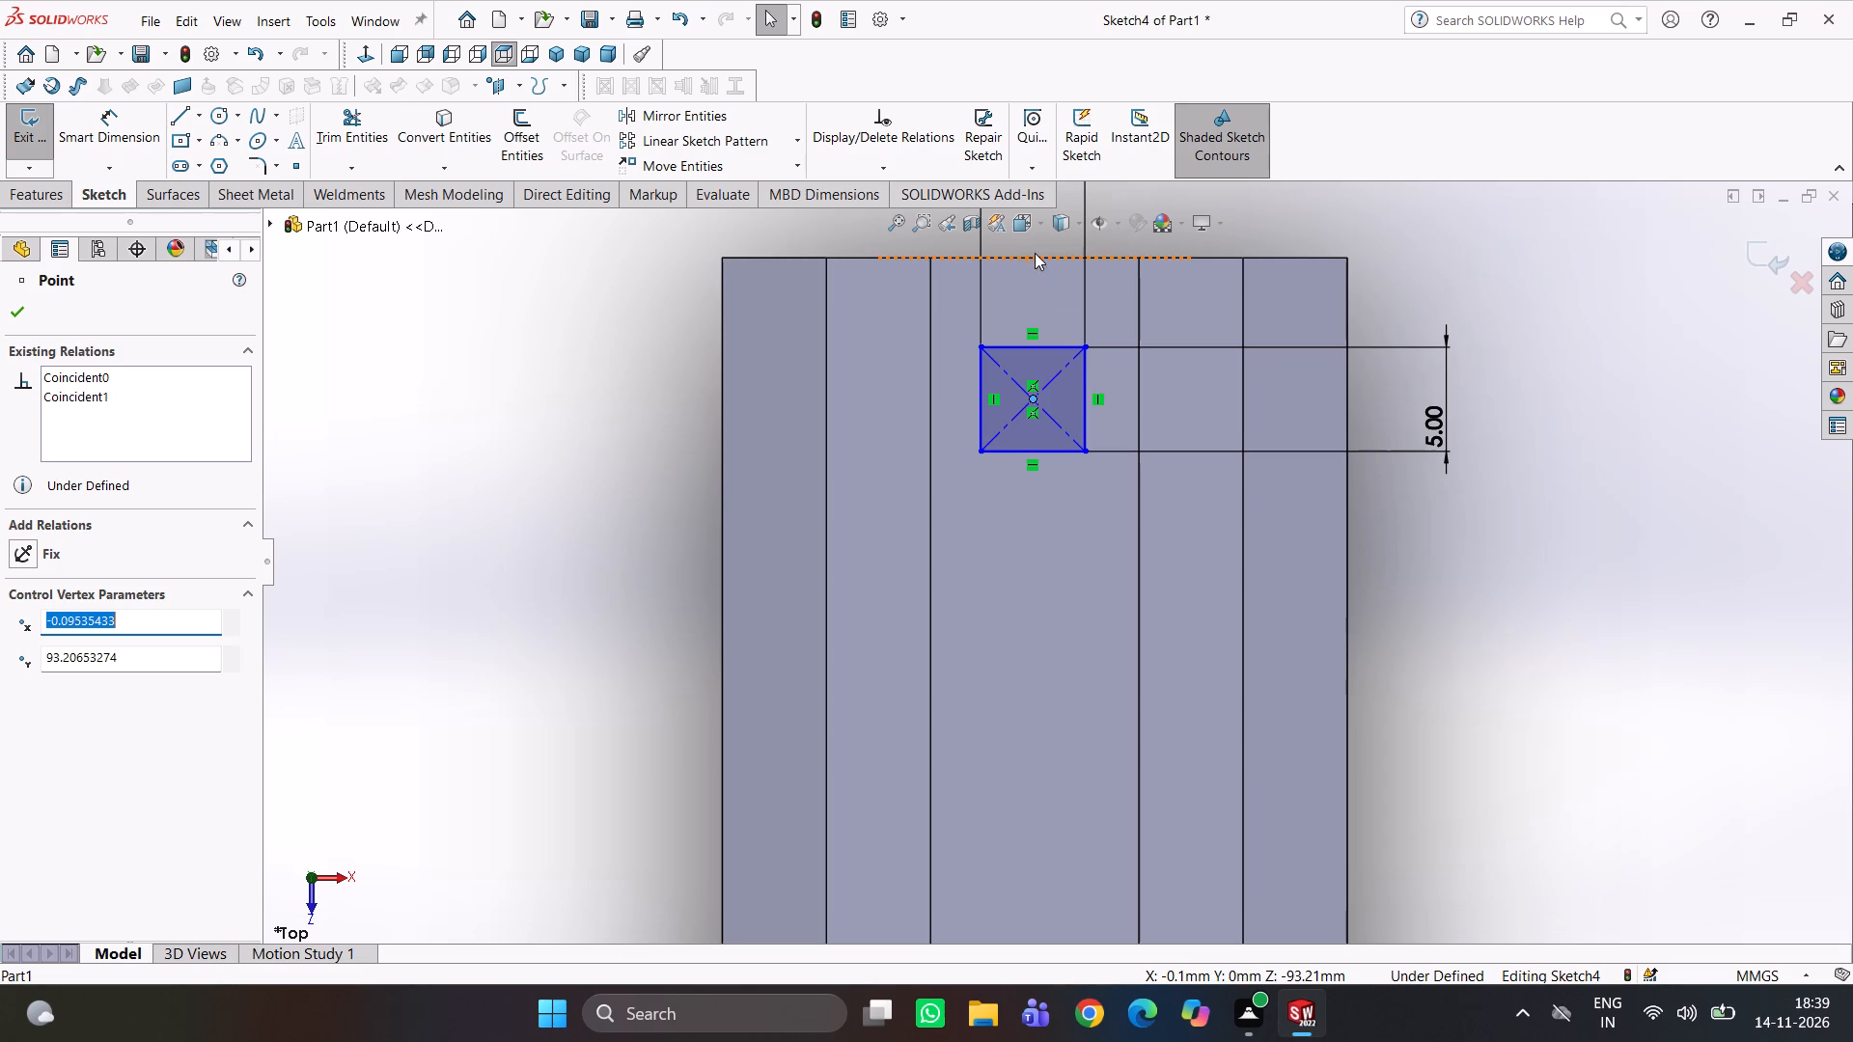
scroll(1057, 421, up, 2)
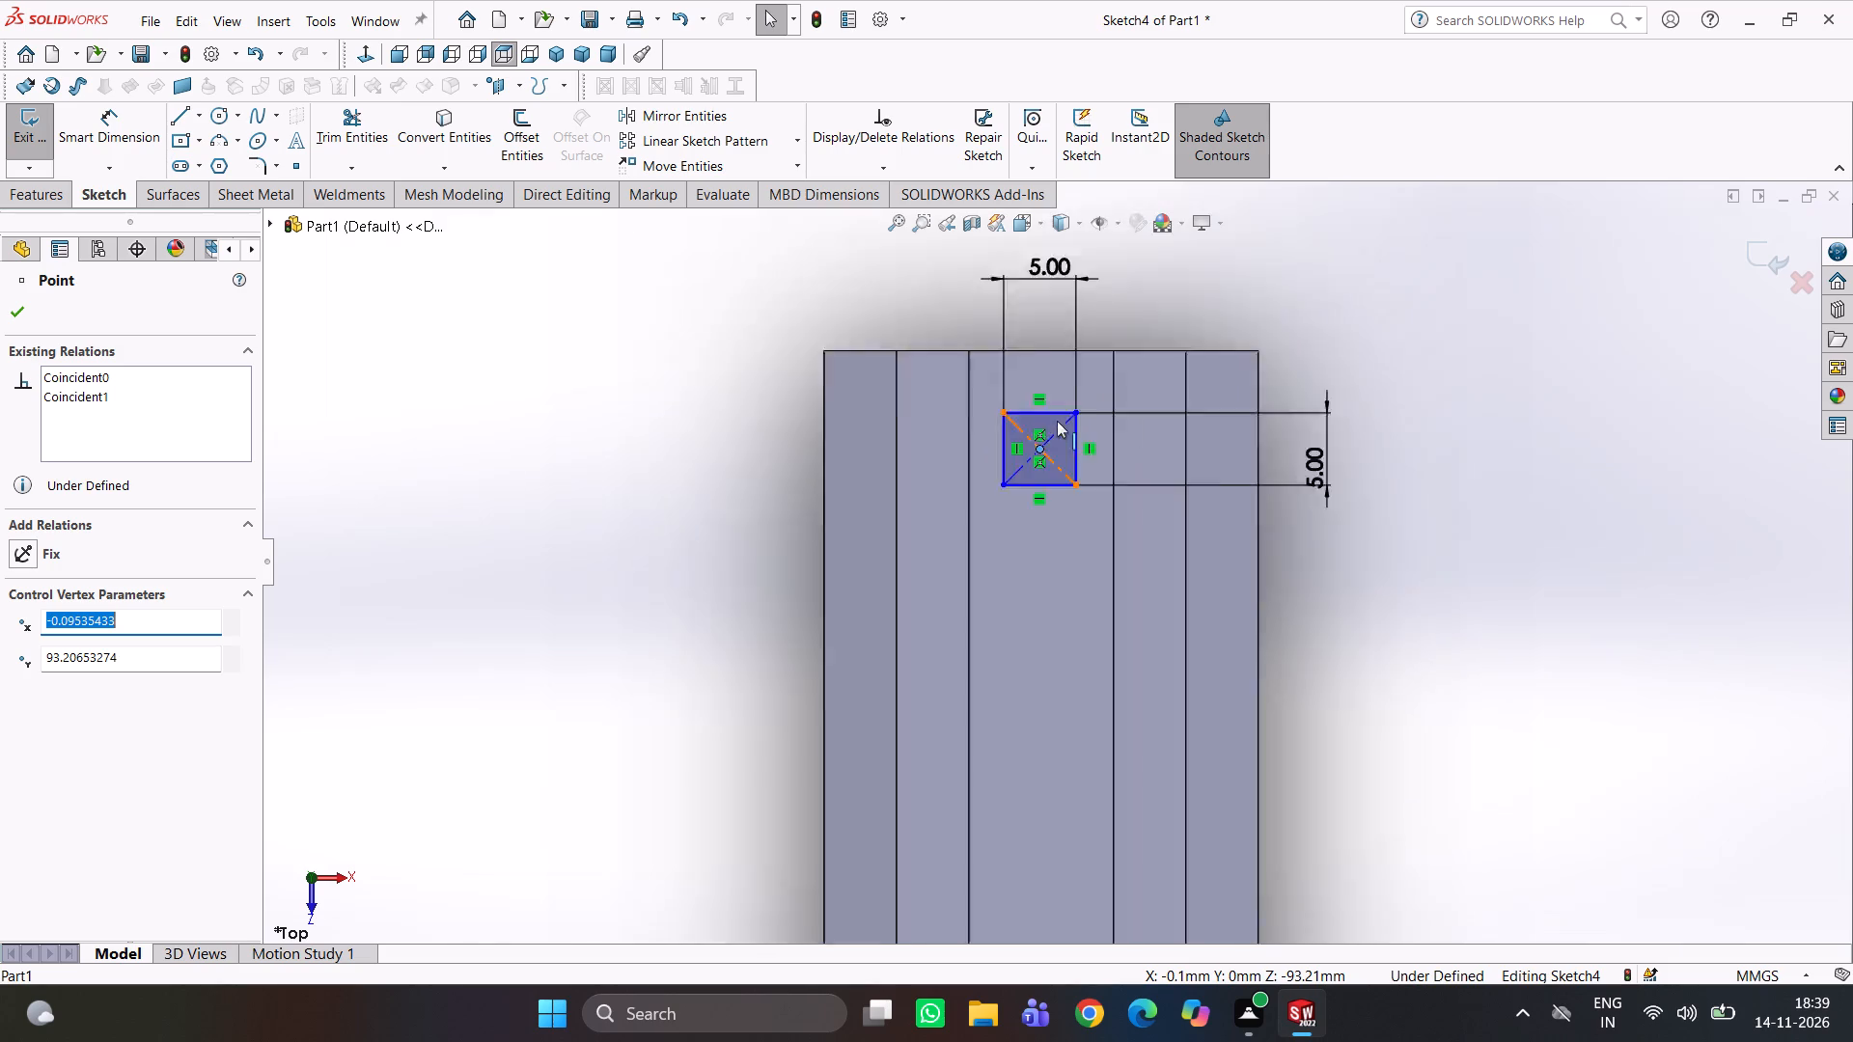
scroll(1057, 421, up, 6)
scroll(1013, 703, down, 4)
scroll(1033, 787, up, 10)
scroll(1072, 683, down, 4)
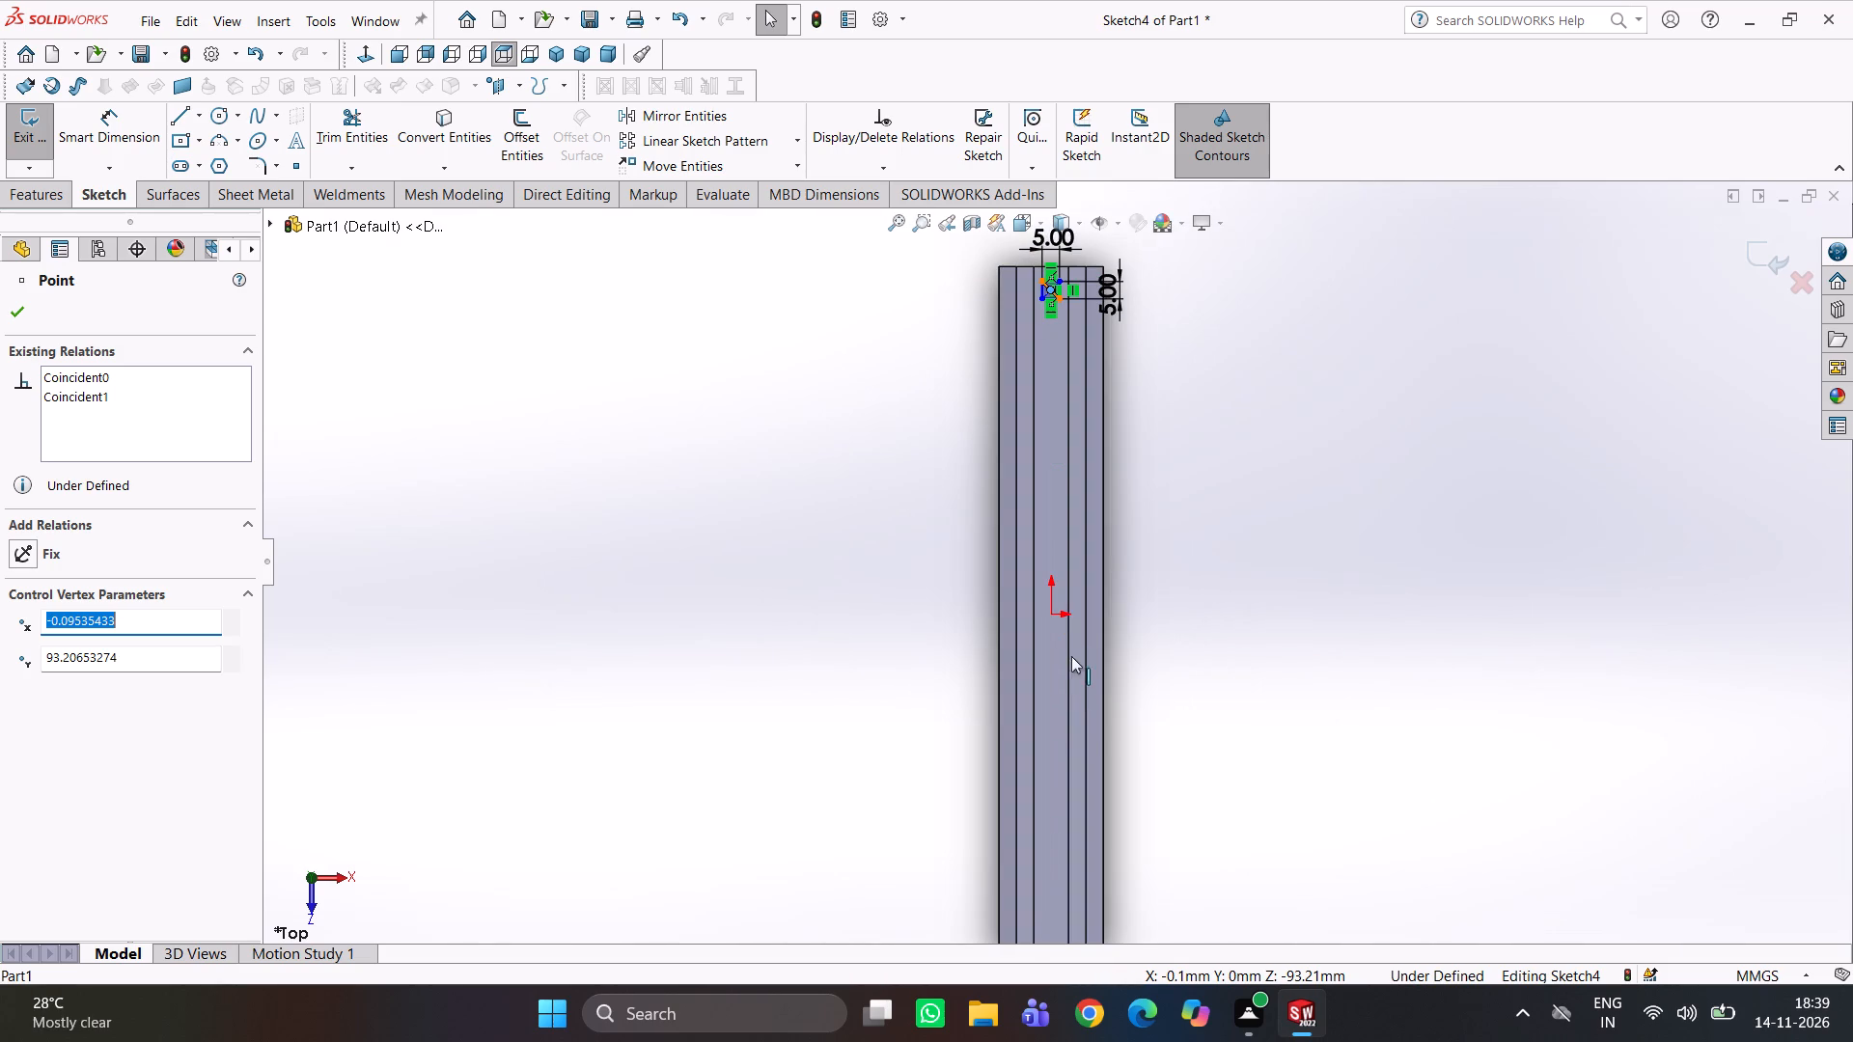
ctrl+click(1056, 613)
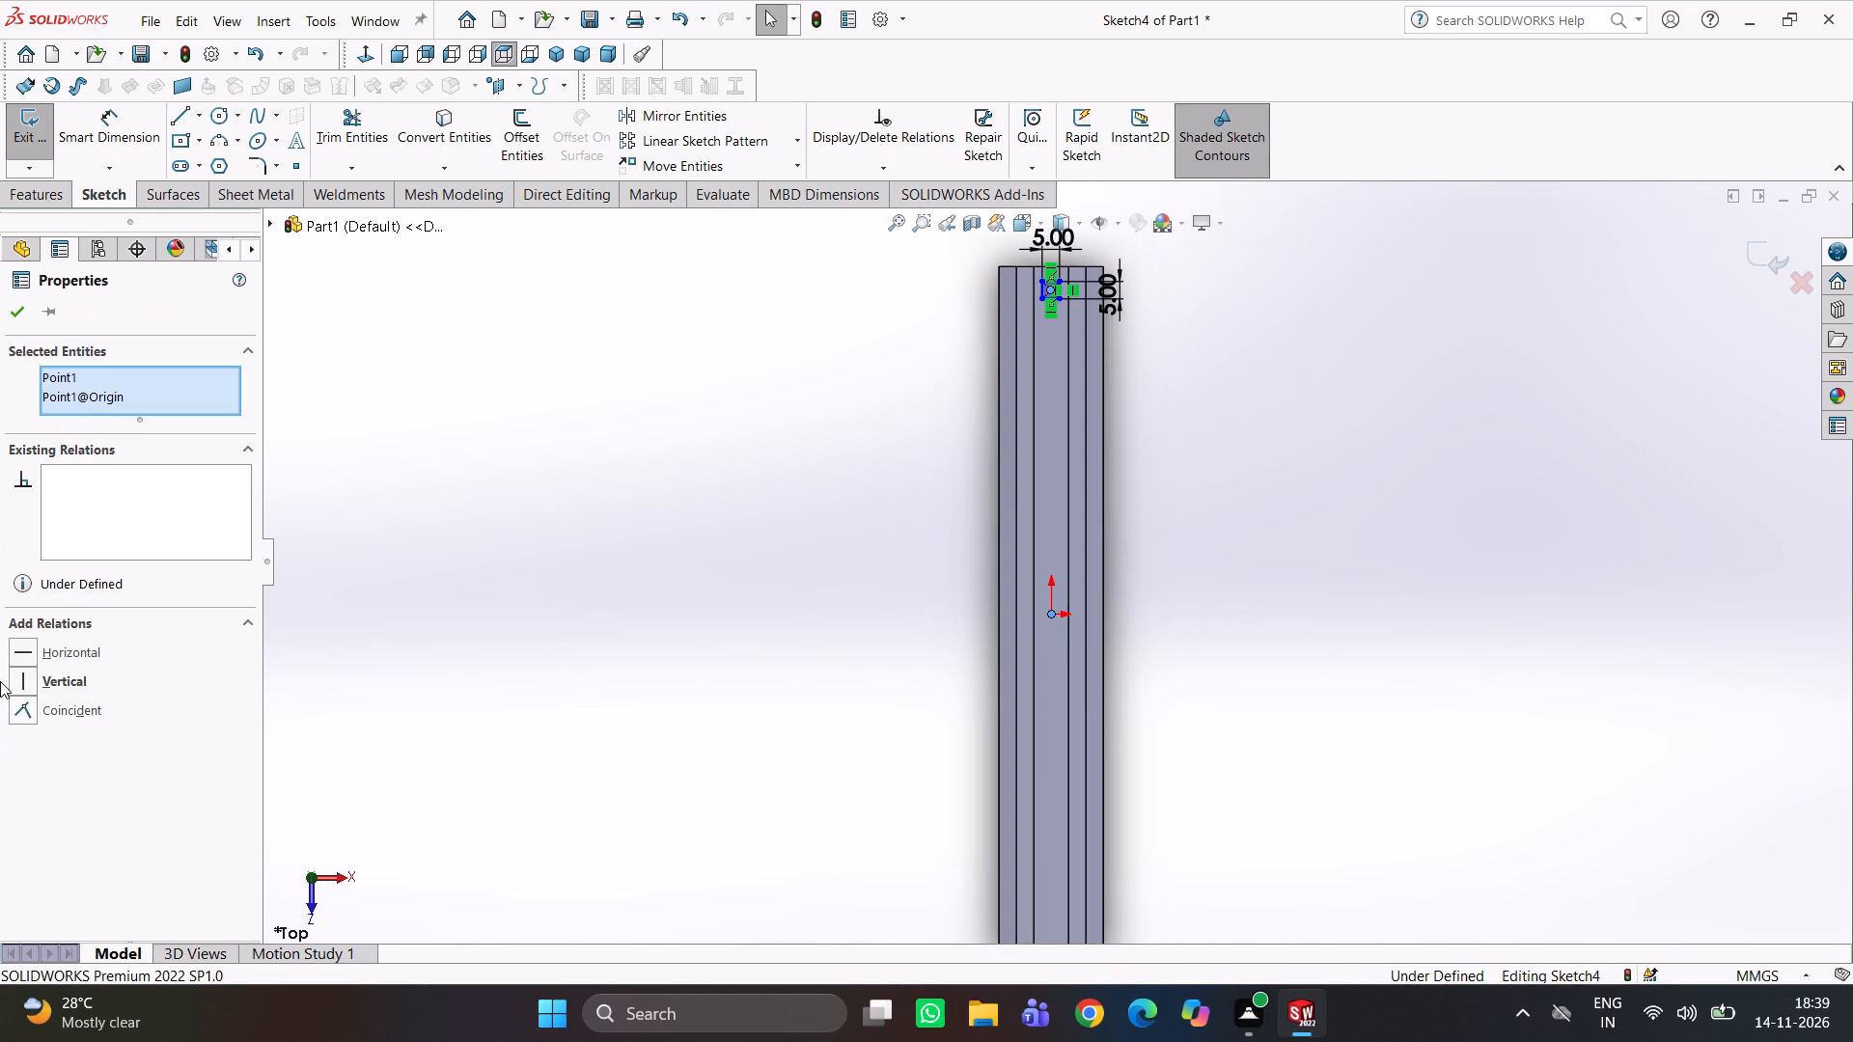
click(43, 675)
click(516, 648)
Dimension the distance between the rectangle's outer side and the bar's back end edge to 4 mm.
scroll(826, 496, up, 2)
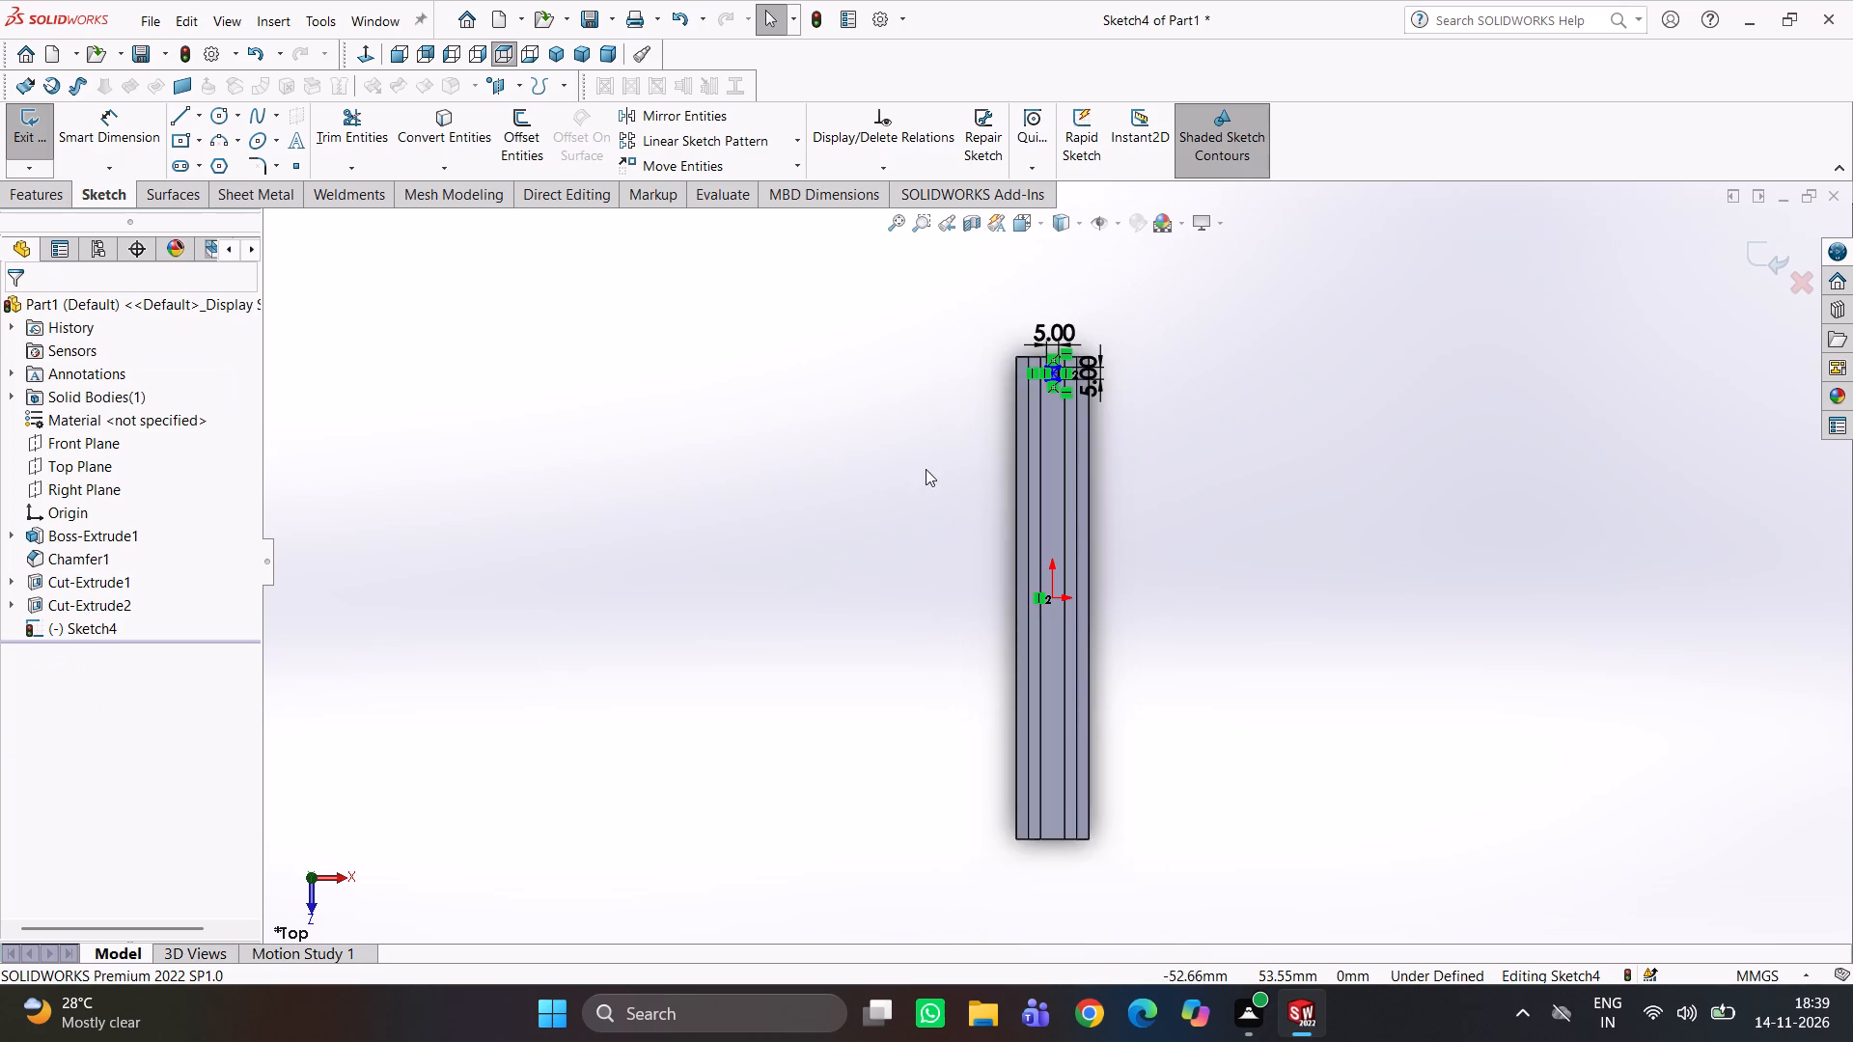
scroll(926, 469, down, 4)
click(1599, 449)
scroll(1367, 505, up, 4)
scroll(1181, 501, down, 7)
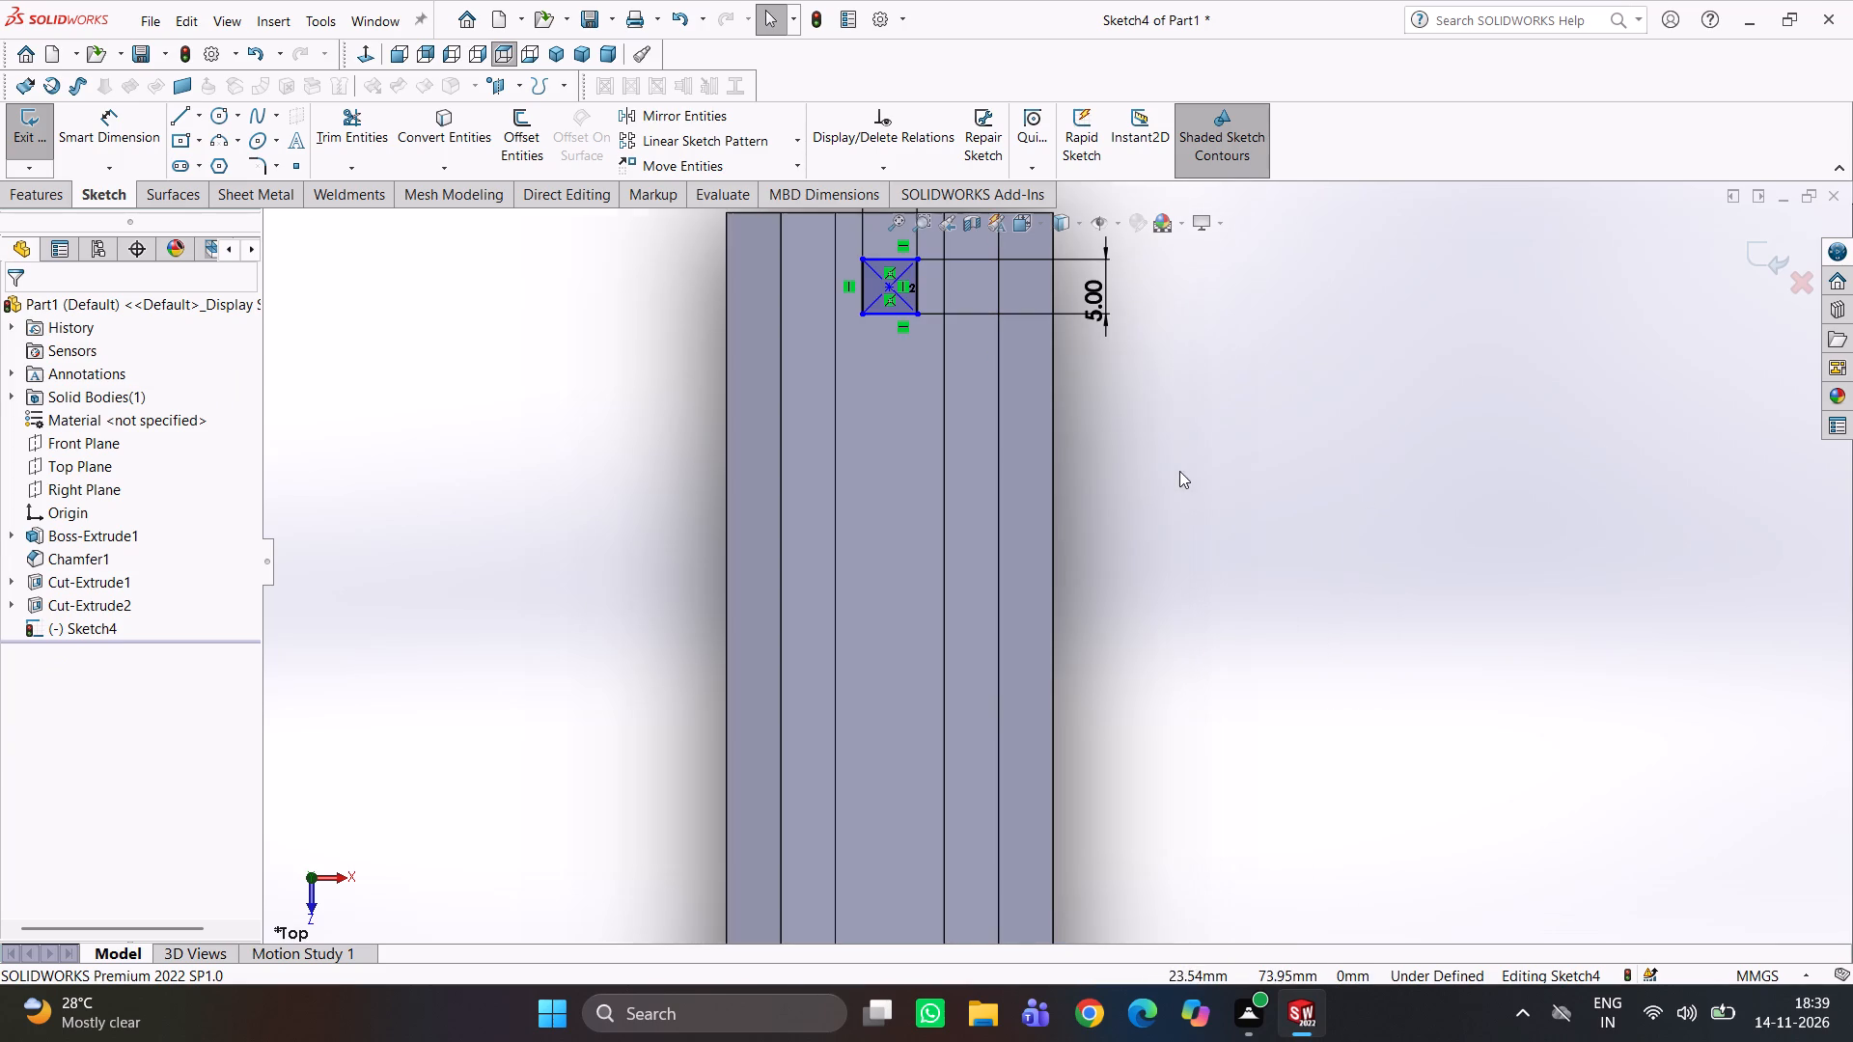
scroll(1179, 471, down, 1)
right_drag(1225, 454, 1205, 325)
scroll(1201, 289, up, 3)
scroll(982, 413, down, 3)
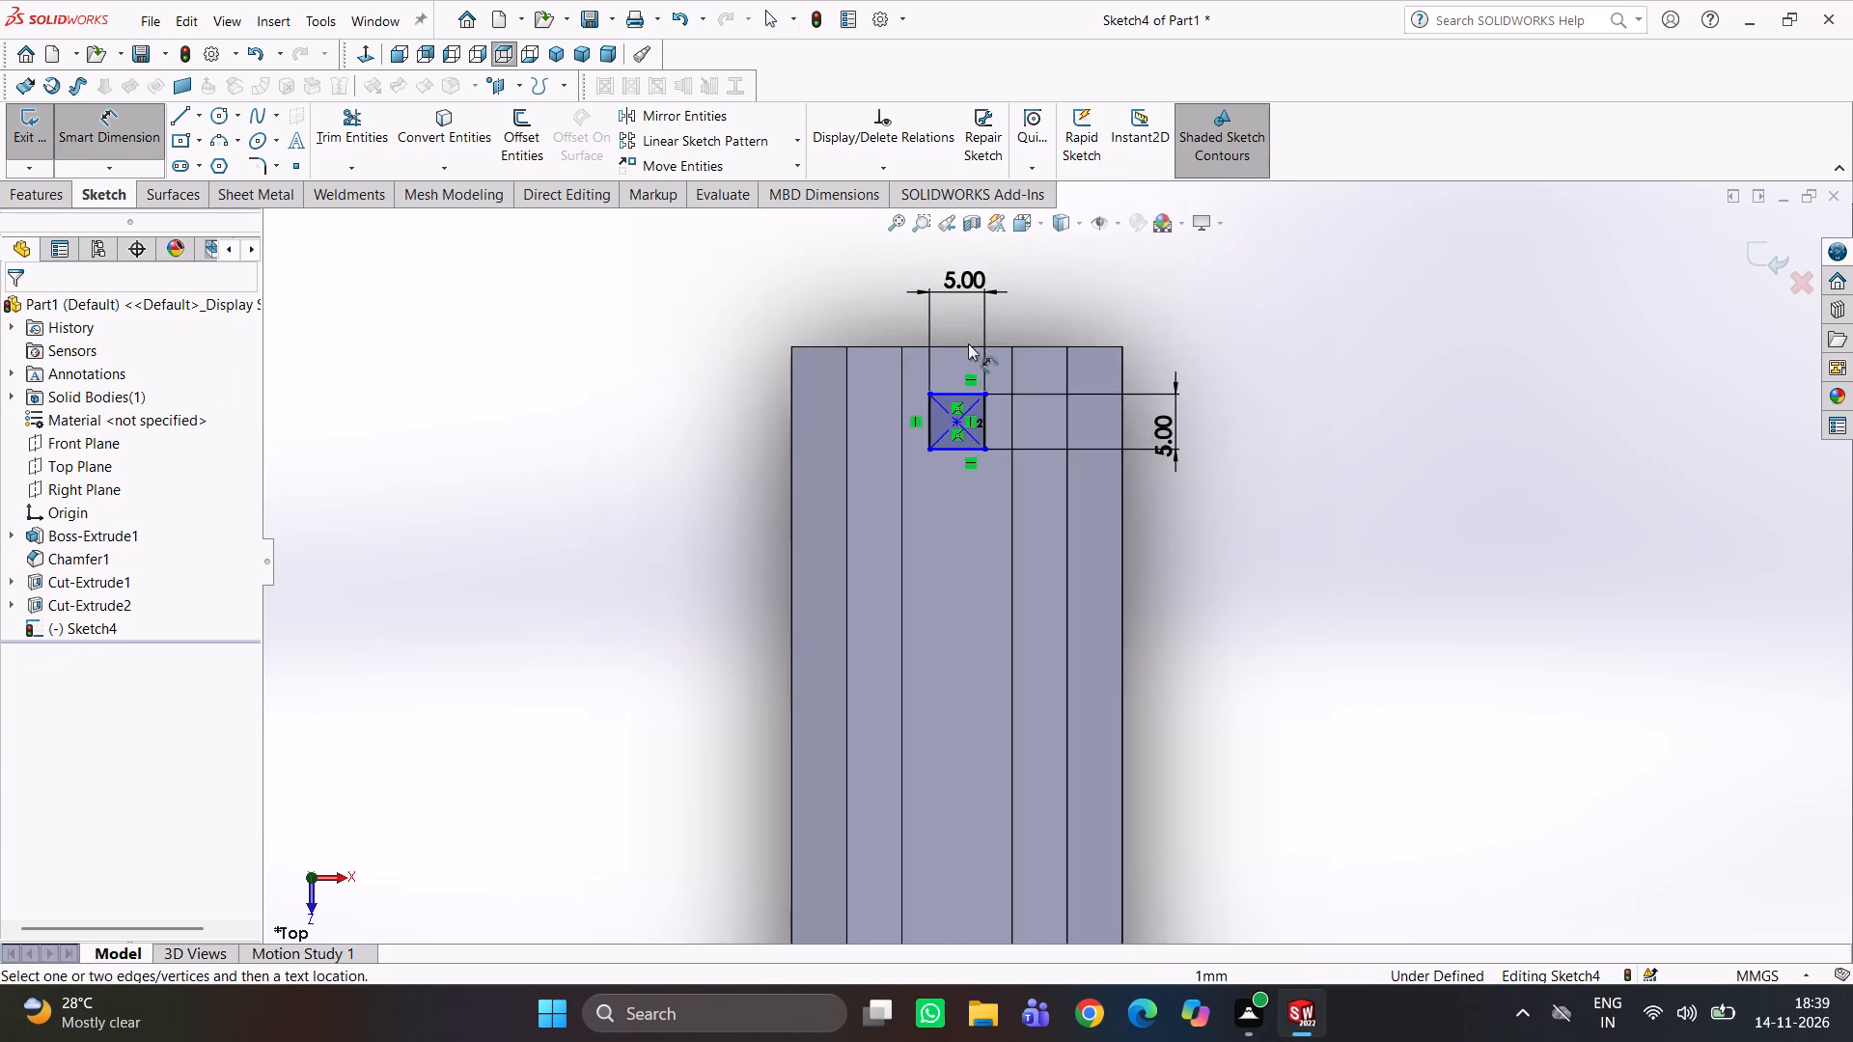
scroll(961, 350, down, 4)
click(940, 492)
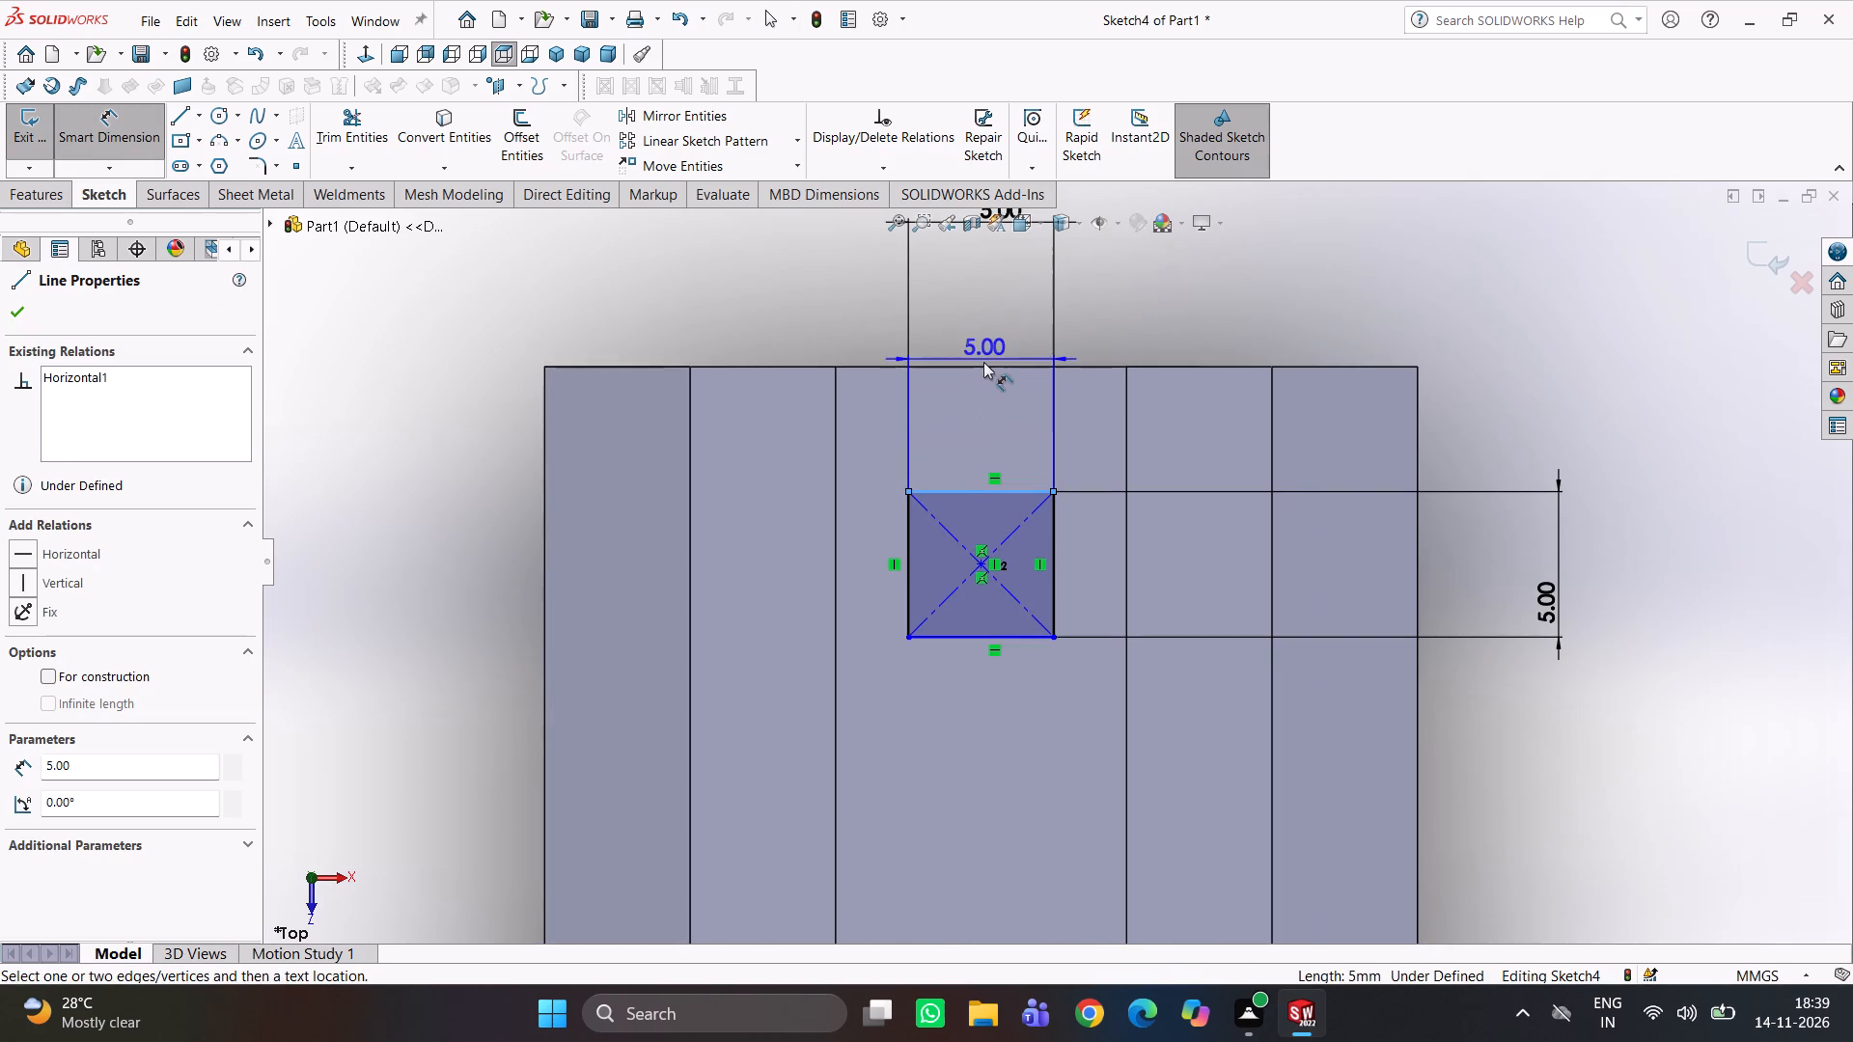
click(982, 369)
click(474, 401)
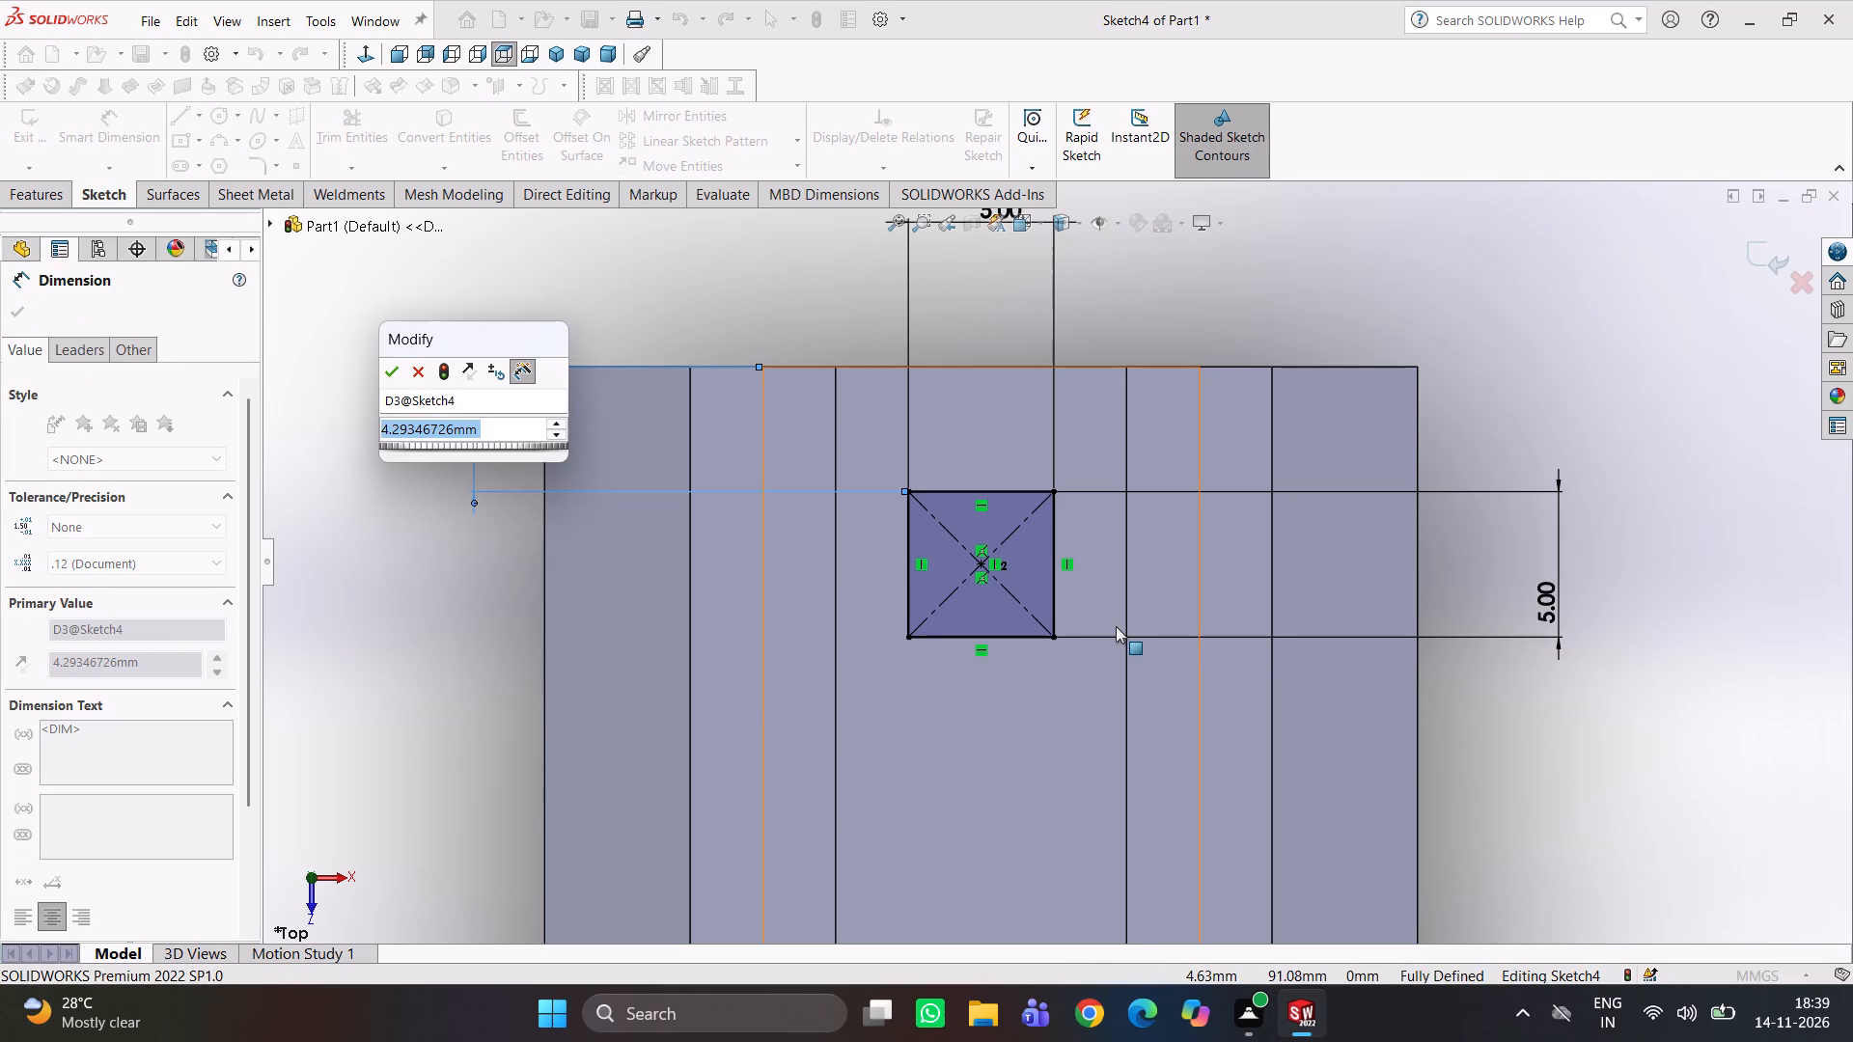
key(4)
key(Return)
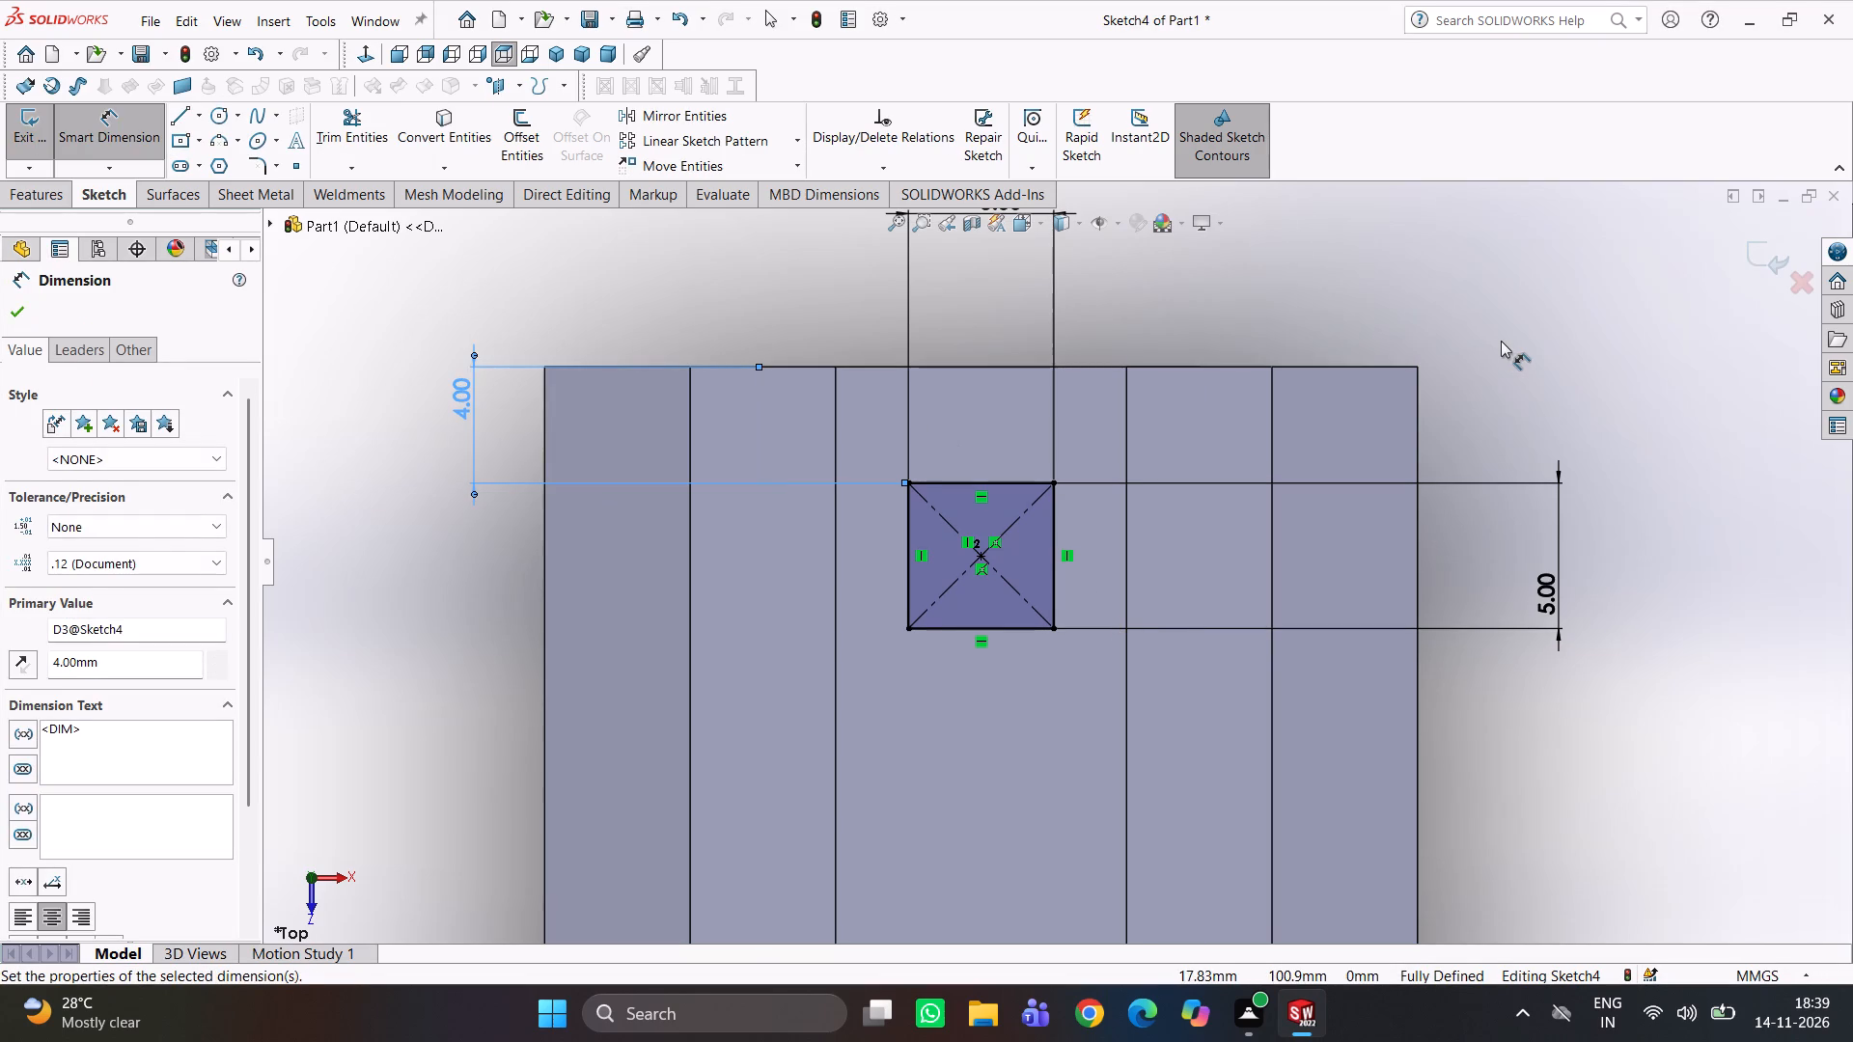
click(1501, 341)
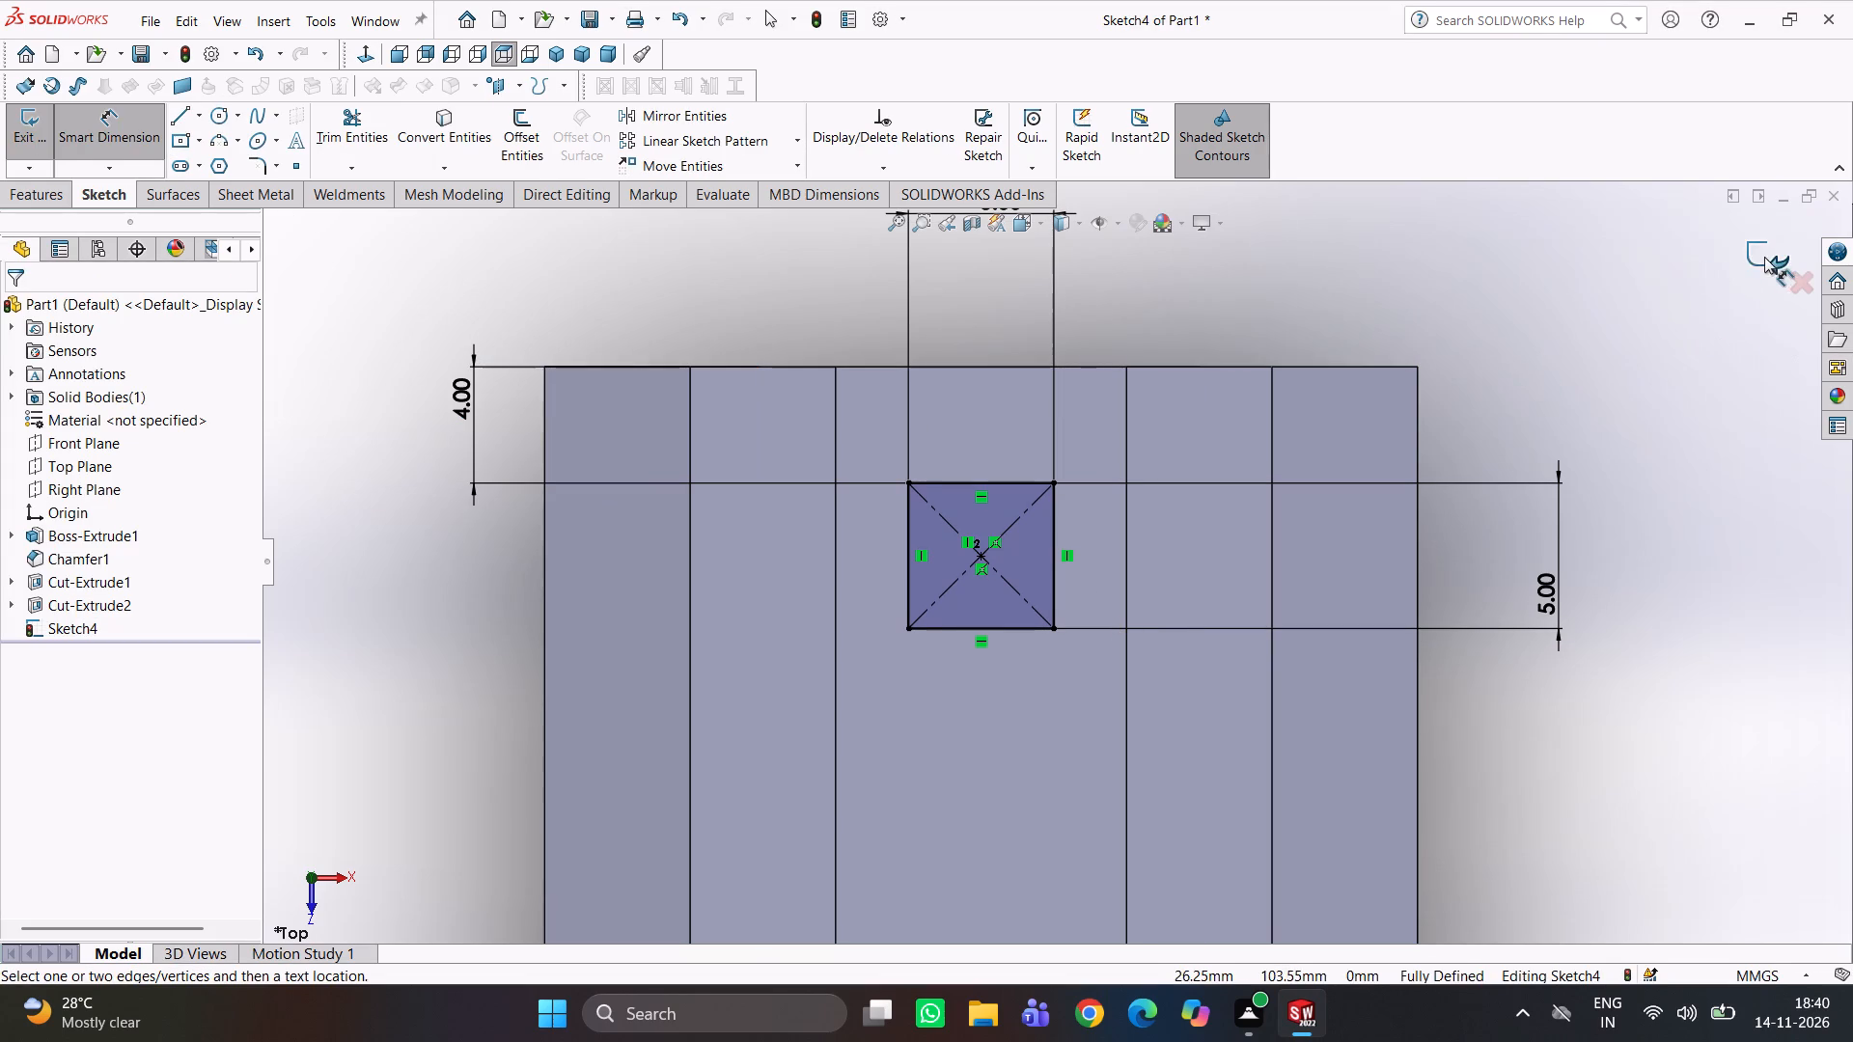
Exit the sketch and cut-extrude the square from the groove's floor with the Up To Next end condition.
click(1764, 257)
scroll(1418, 536, up, 1)
middle_drag(1418, 536, 1429, 431)
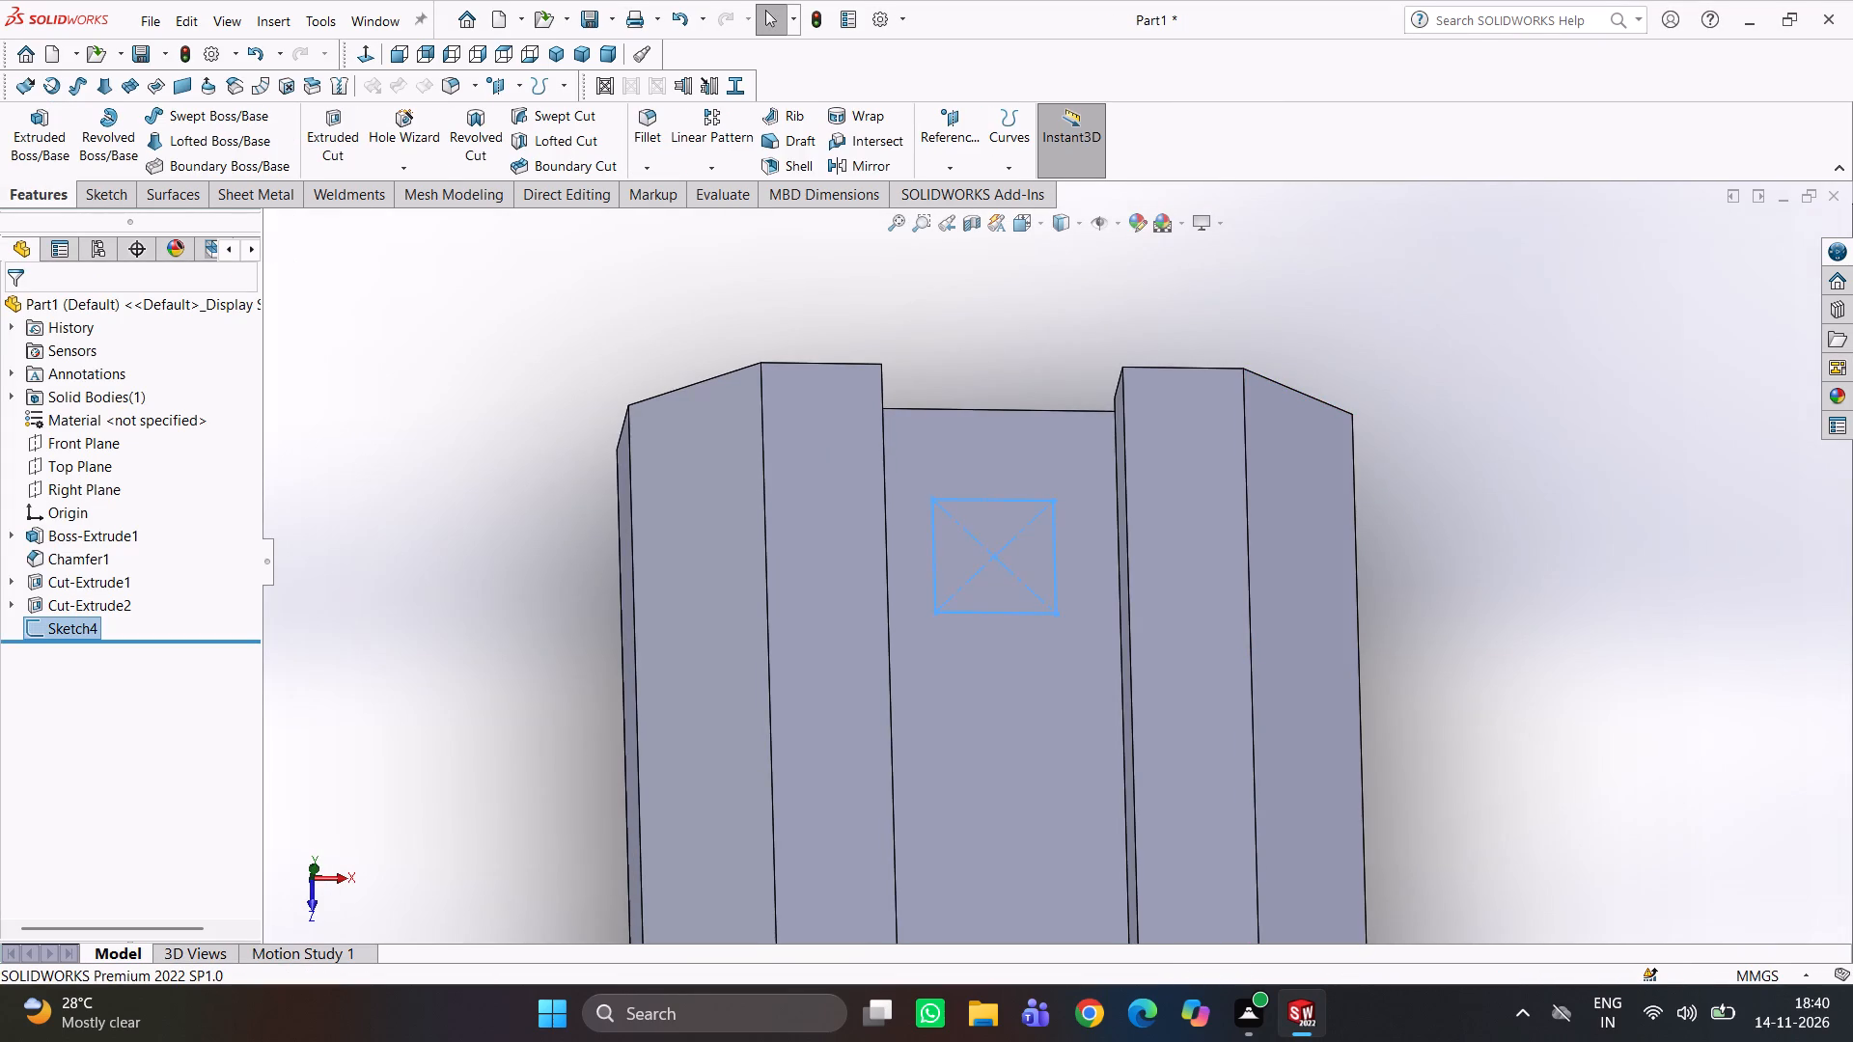
click(324, 126)
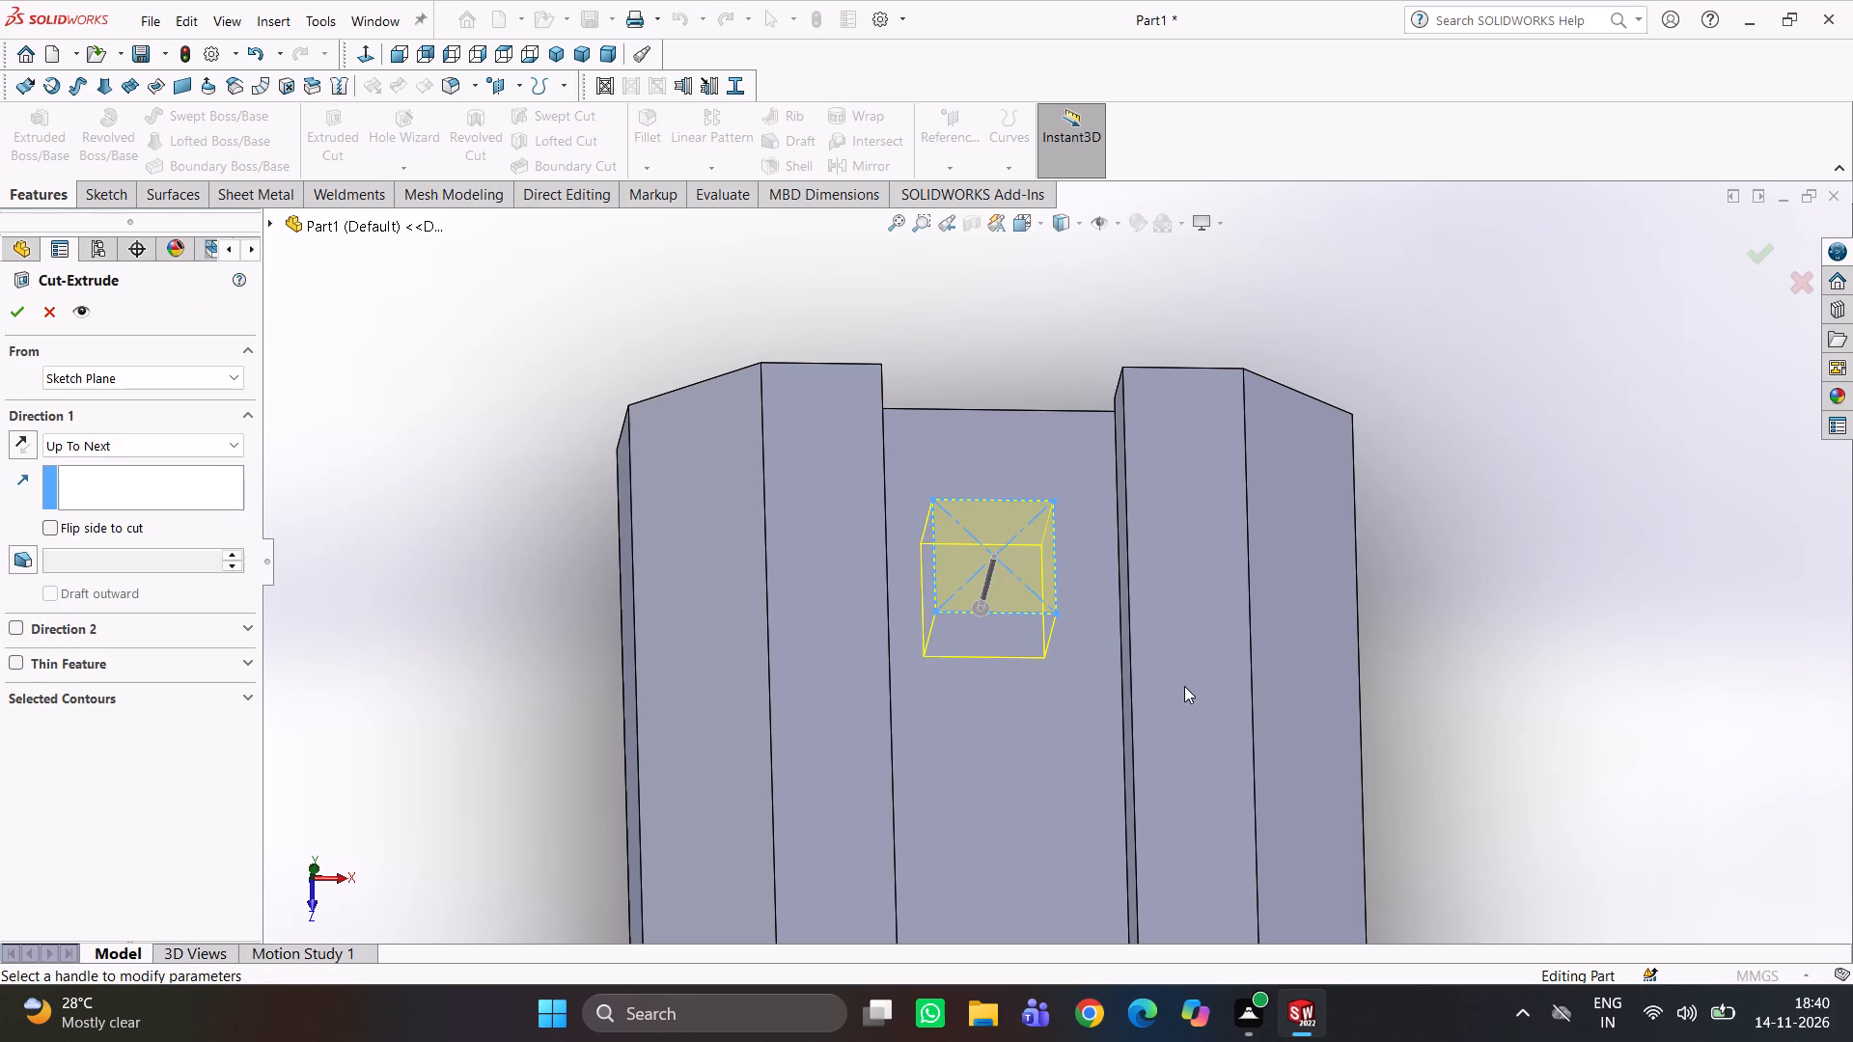
scroll(1243, 662, up, 3)
middle_drag(1278, 663, 1468, 523)
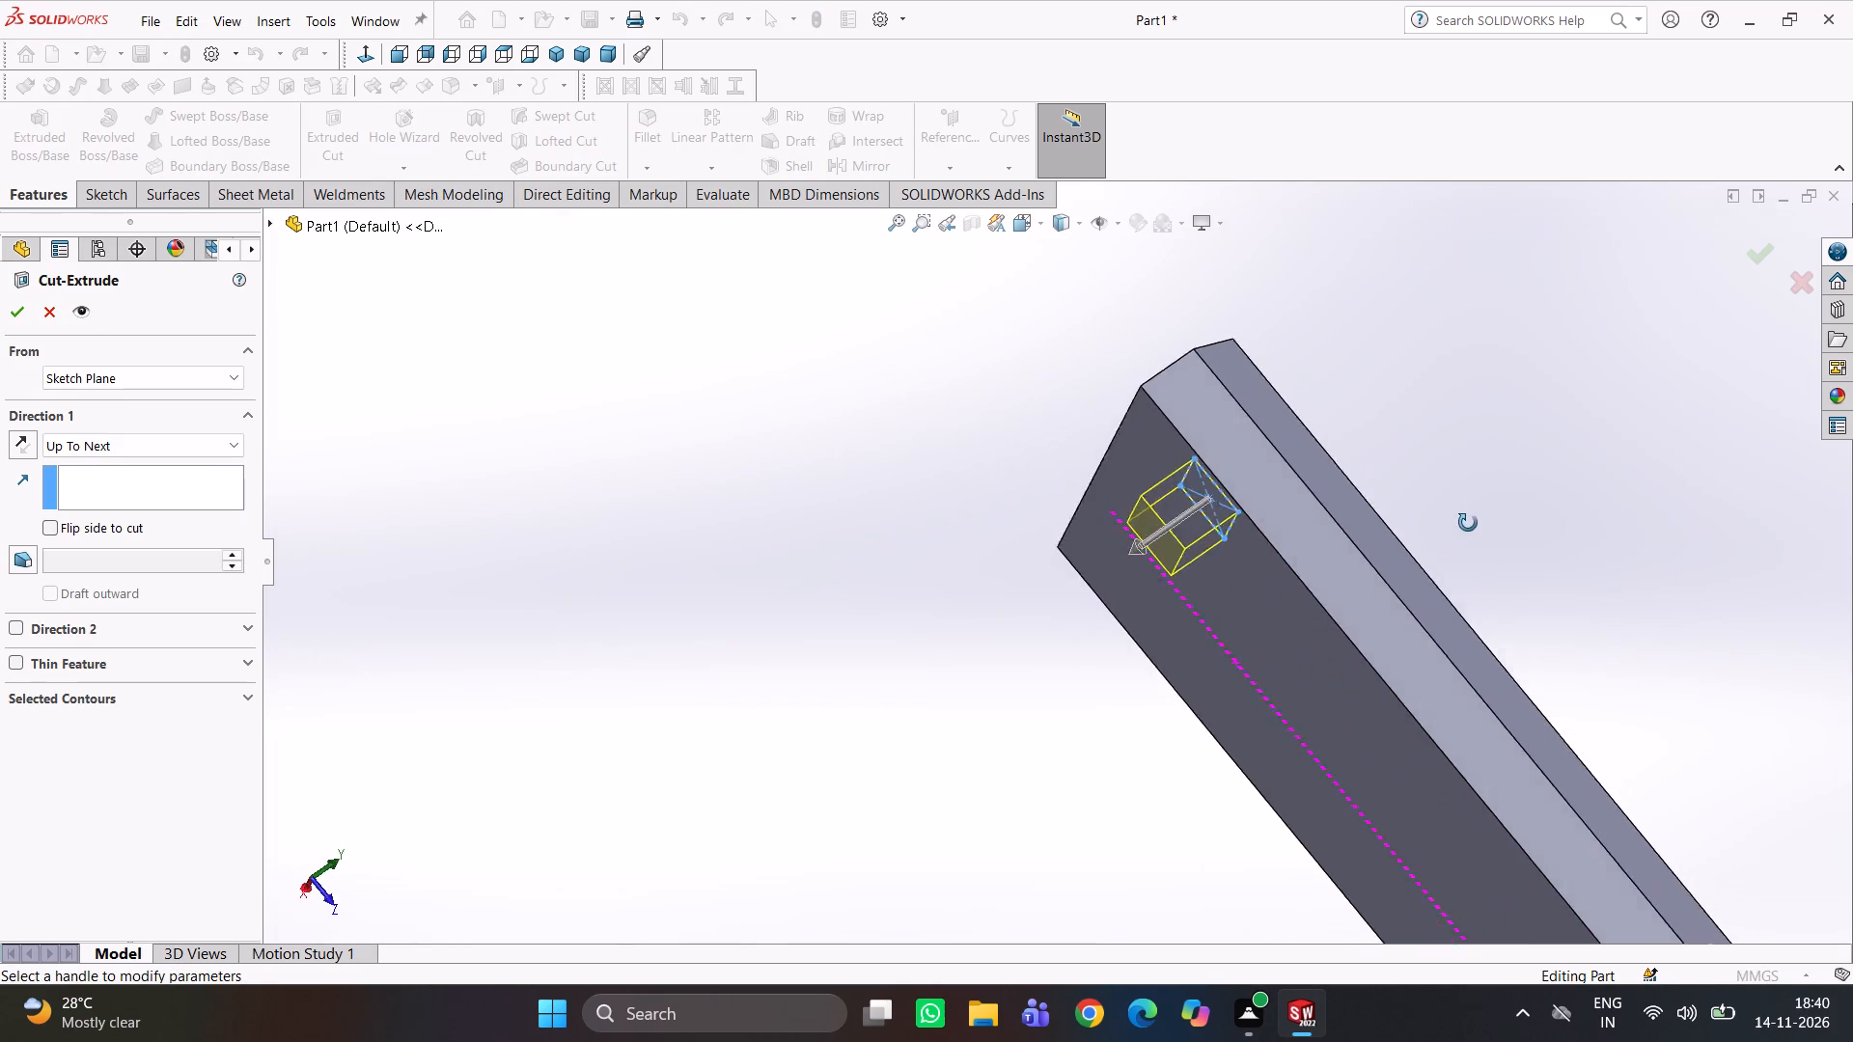
middle_drag(1468, 523, 1395, 545)
click(24, 315)
middle_drag(1371, 549, 1349, 557)
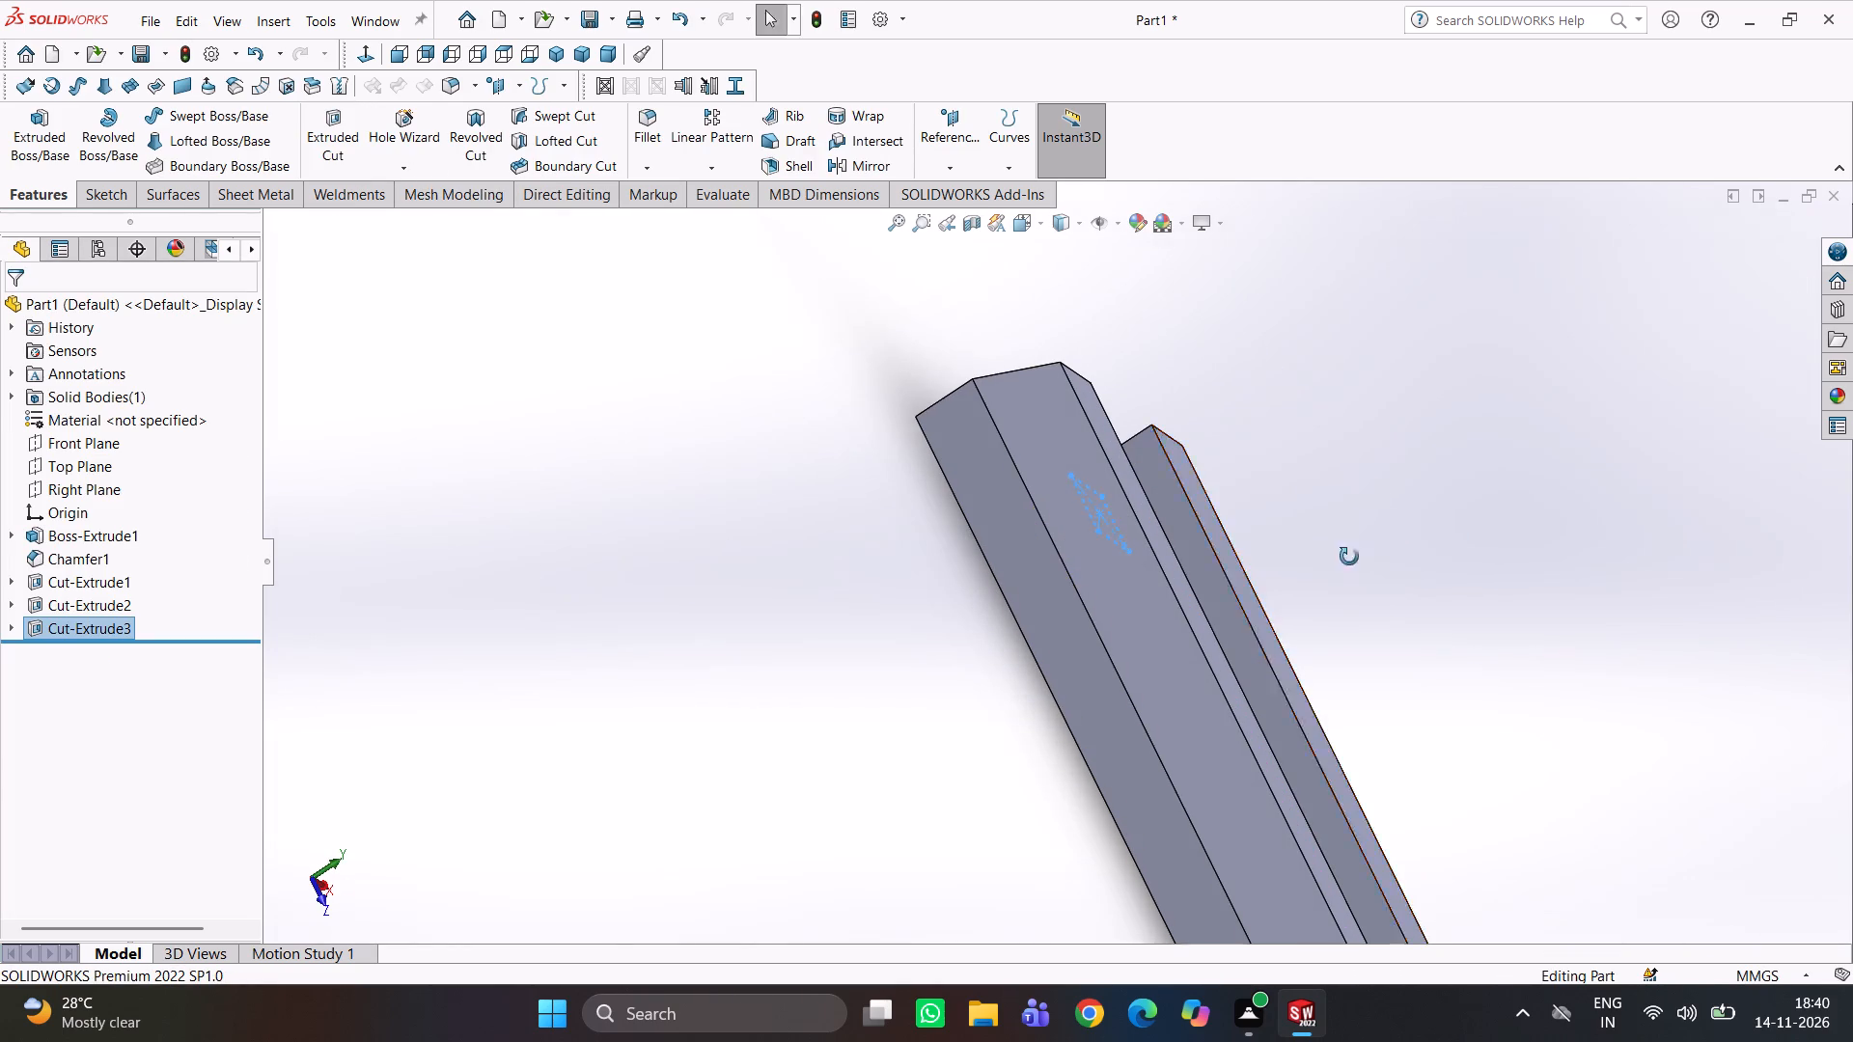
middle_drag(1349, 557, 1295, 574)
scroll(1246, 587, up, 2)
click(1226, 574)
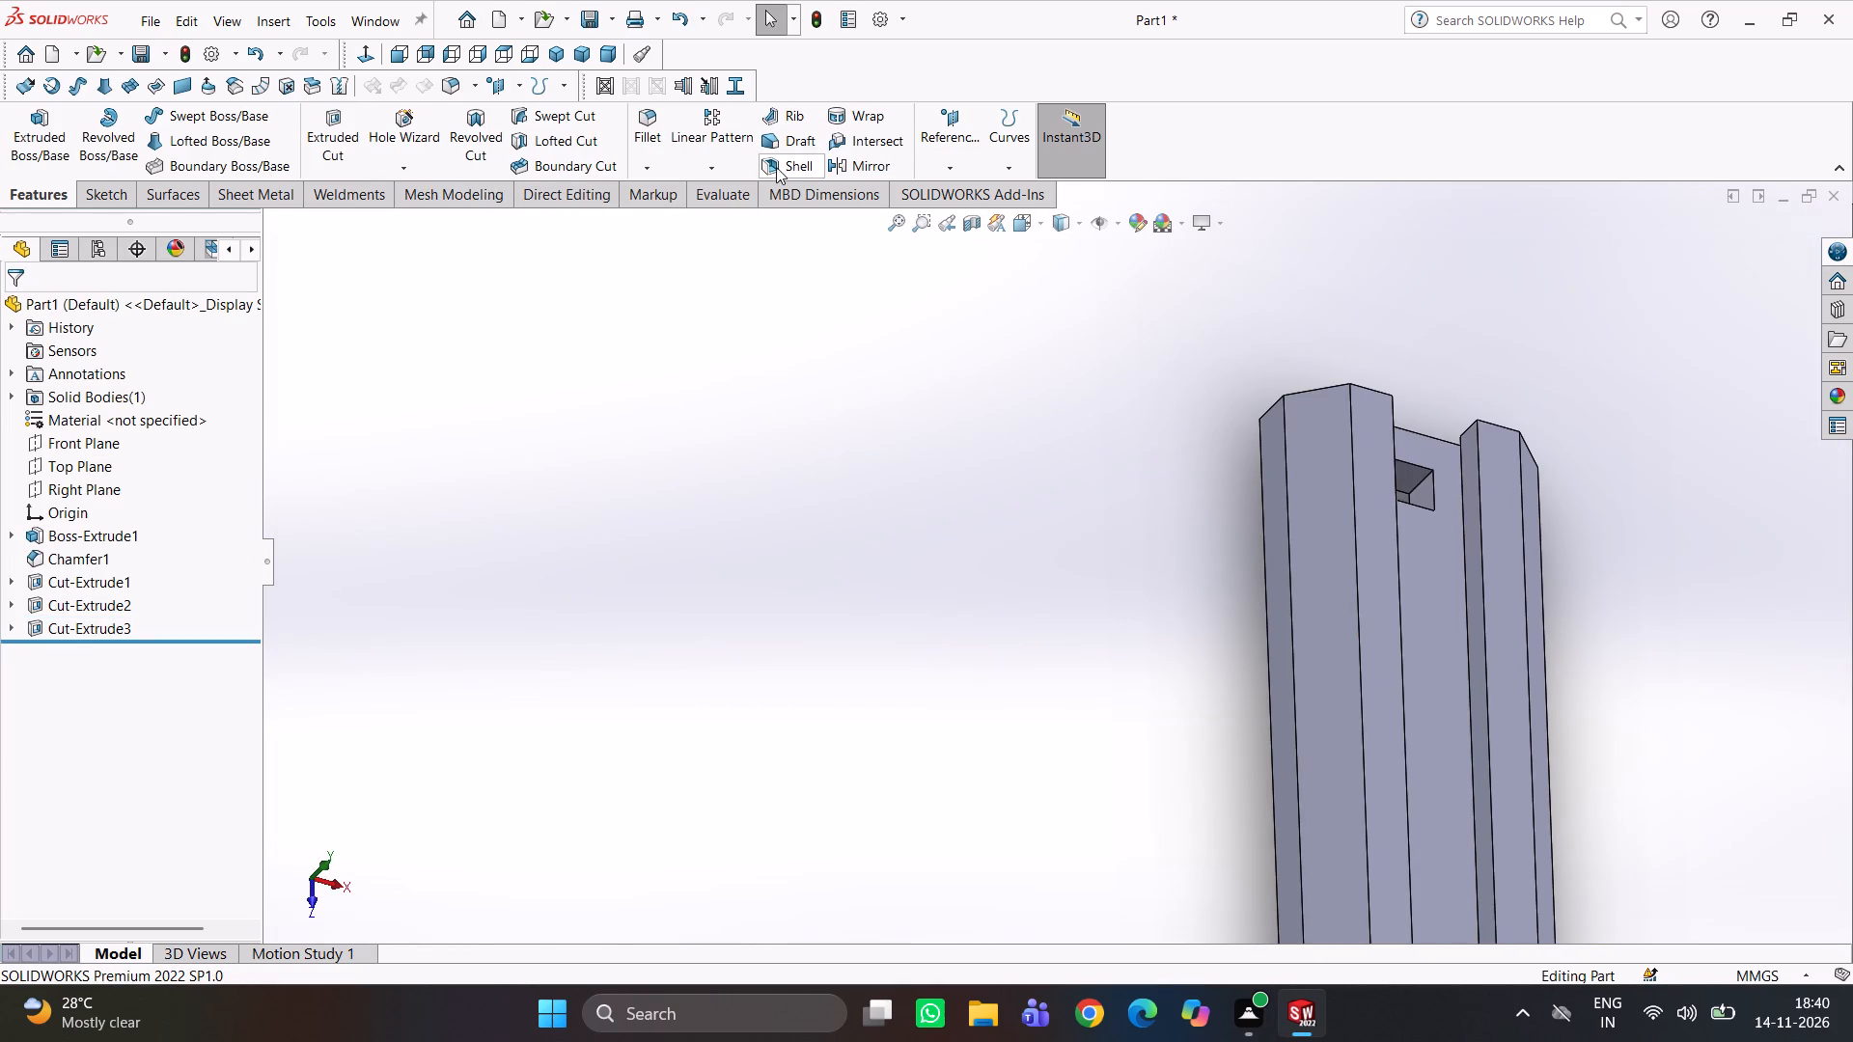
Set up a linear pattern of the square cut along the groove's long edge with 10 mm spacing.
click(715, 176)
click(726, 133)
scroll(1440, 571, up, 3)
middle_drag(1459, 573, 1451, 576)
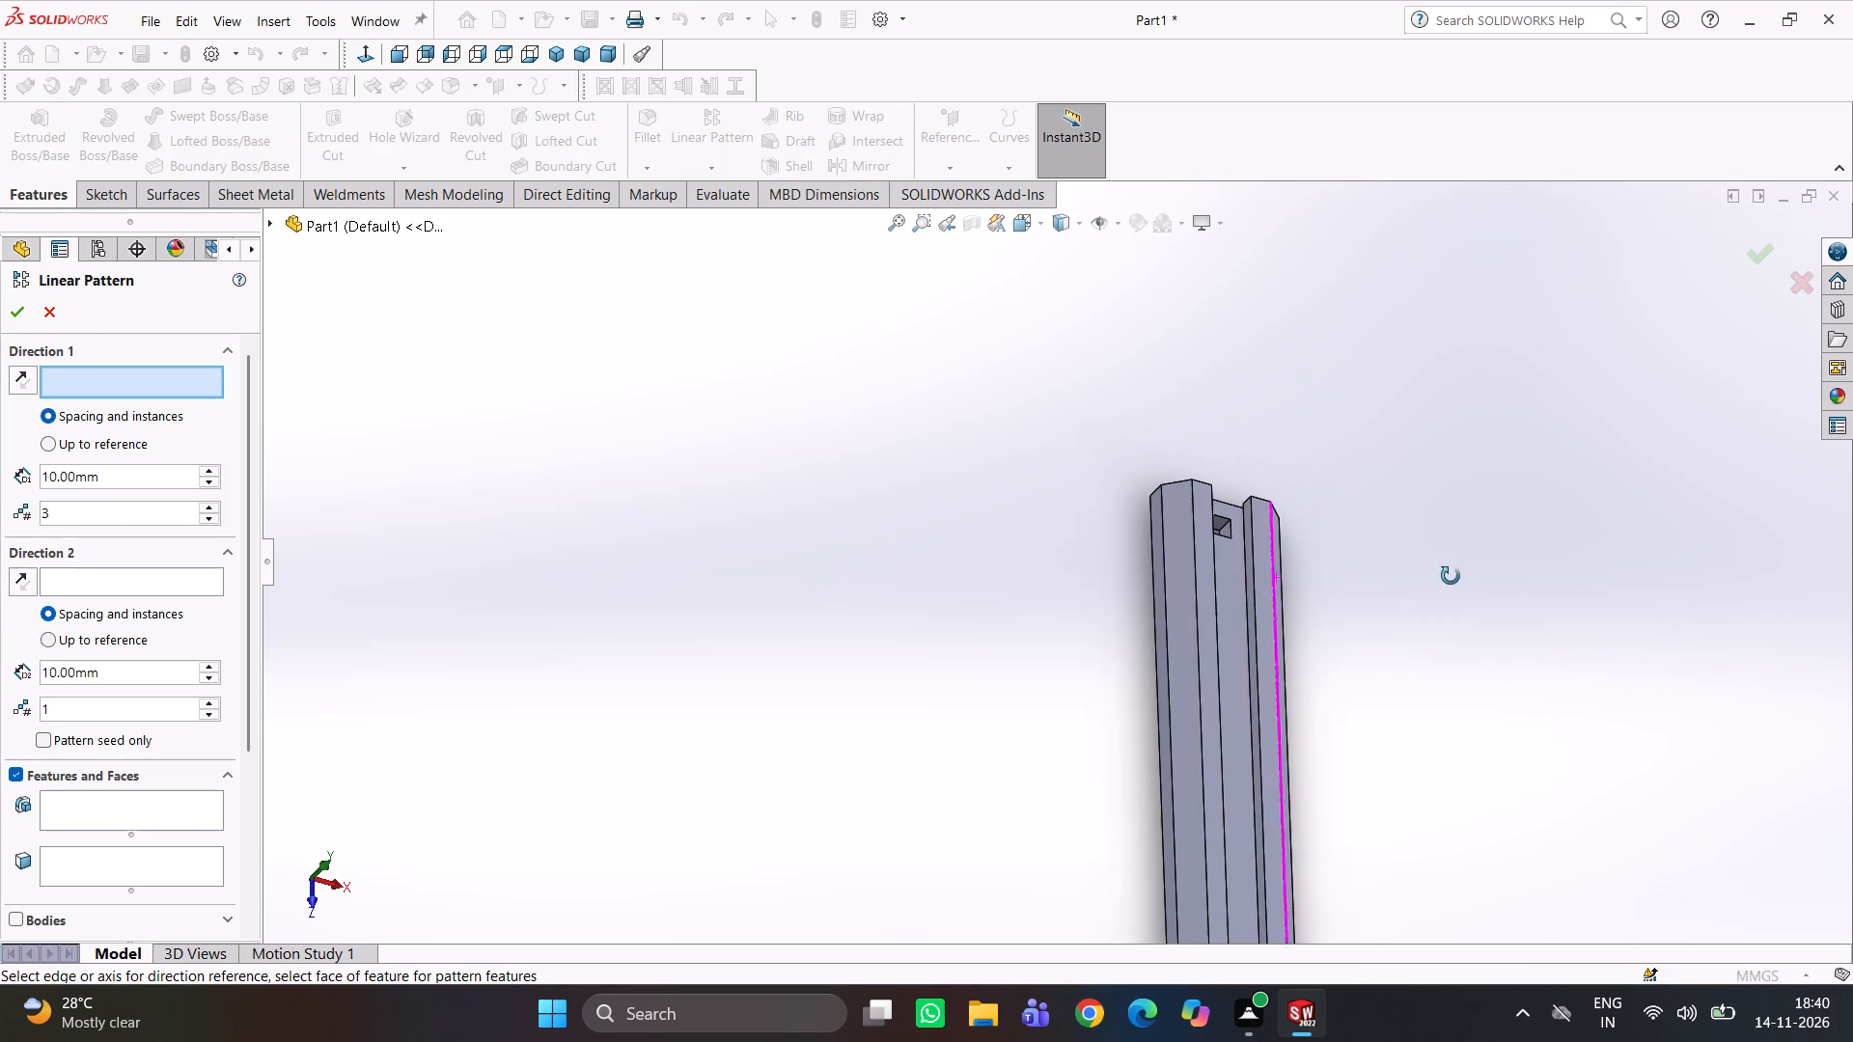
middle_drag(1451, 576, 1383, 647)
scroll(1254, 509, down, 2)
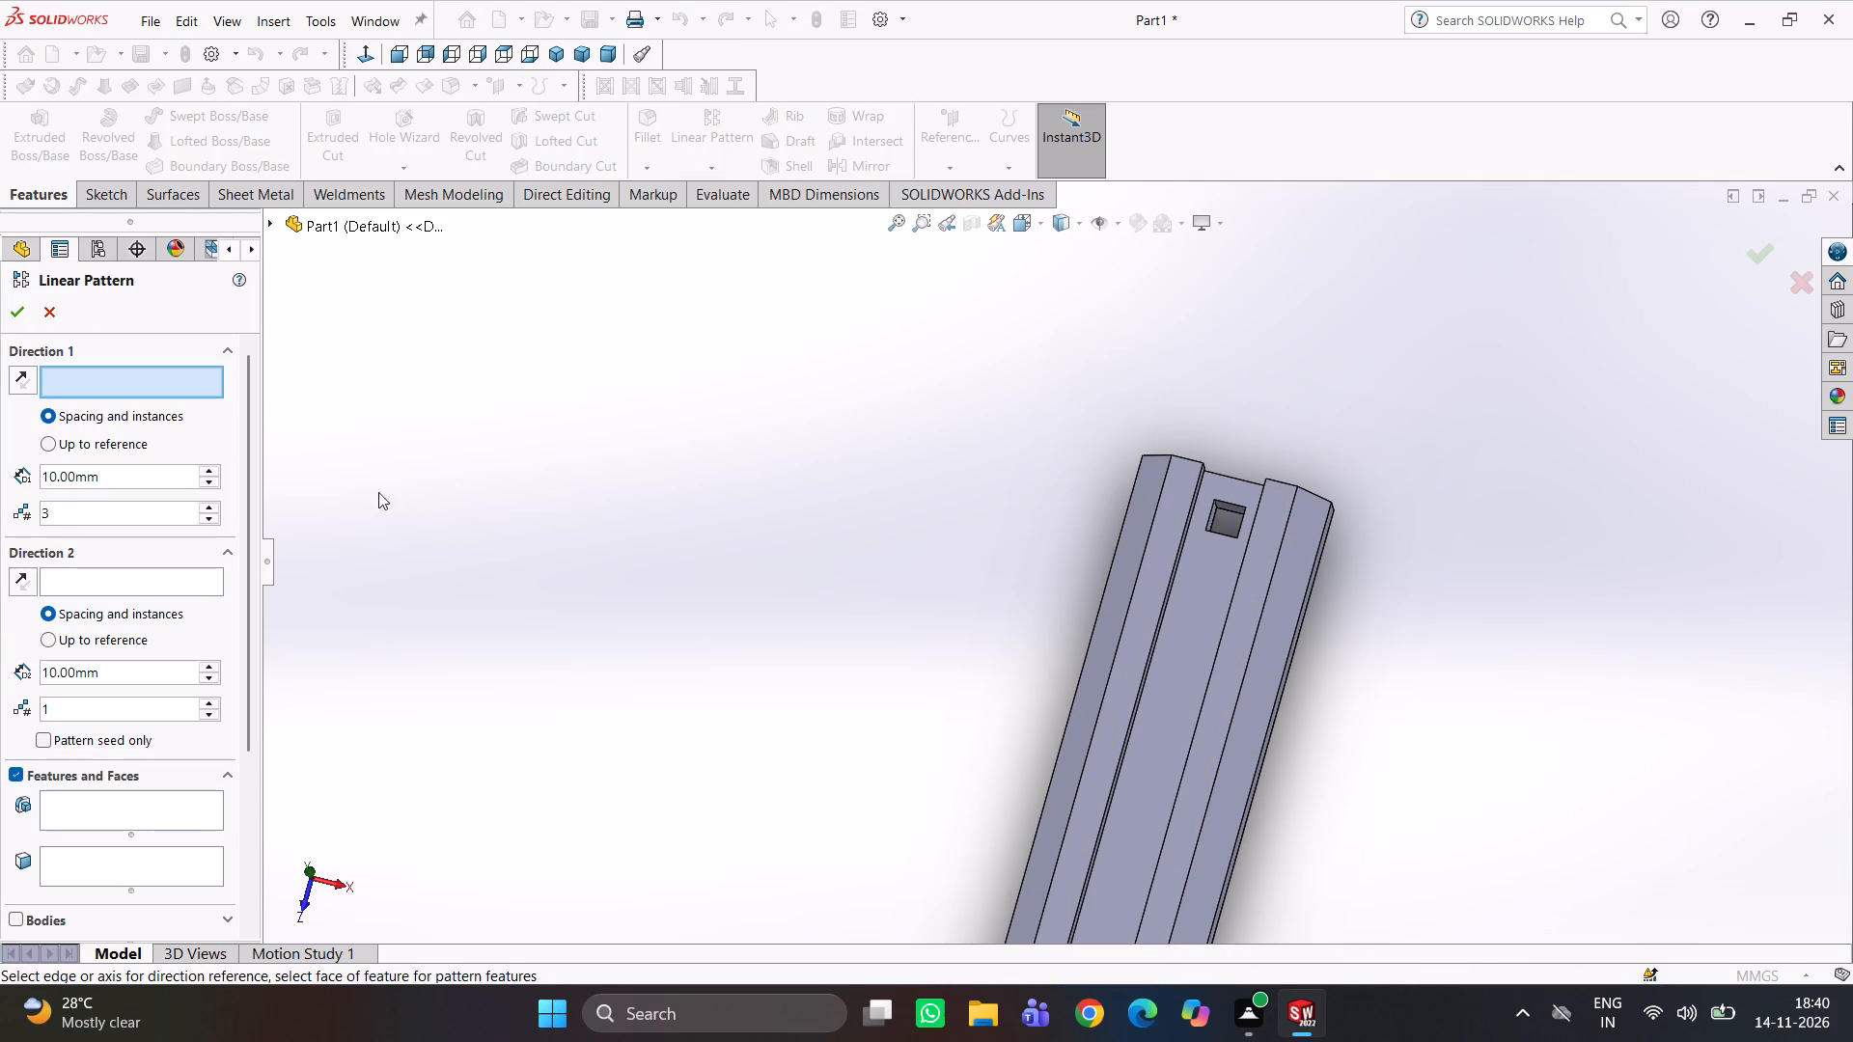
scroll(1235, 550, down, 2)
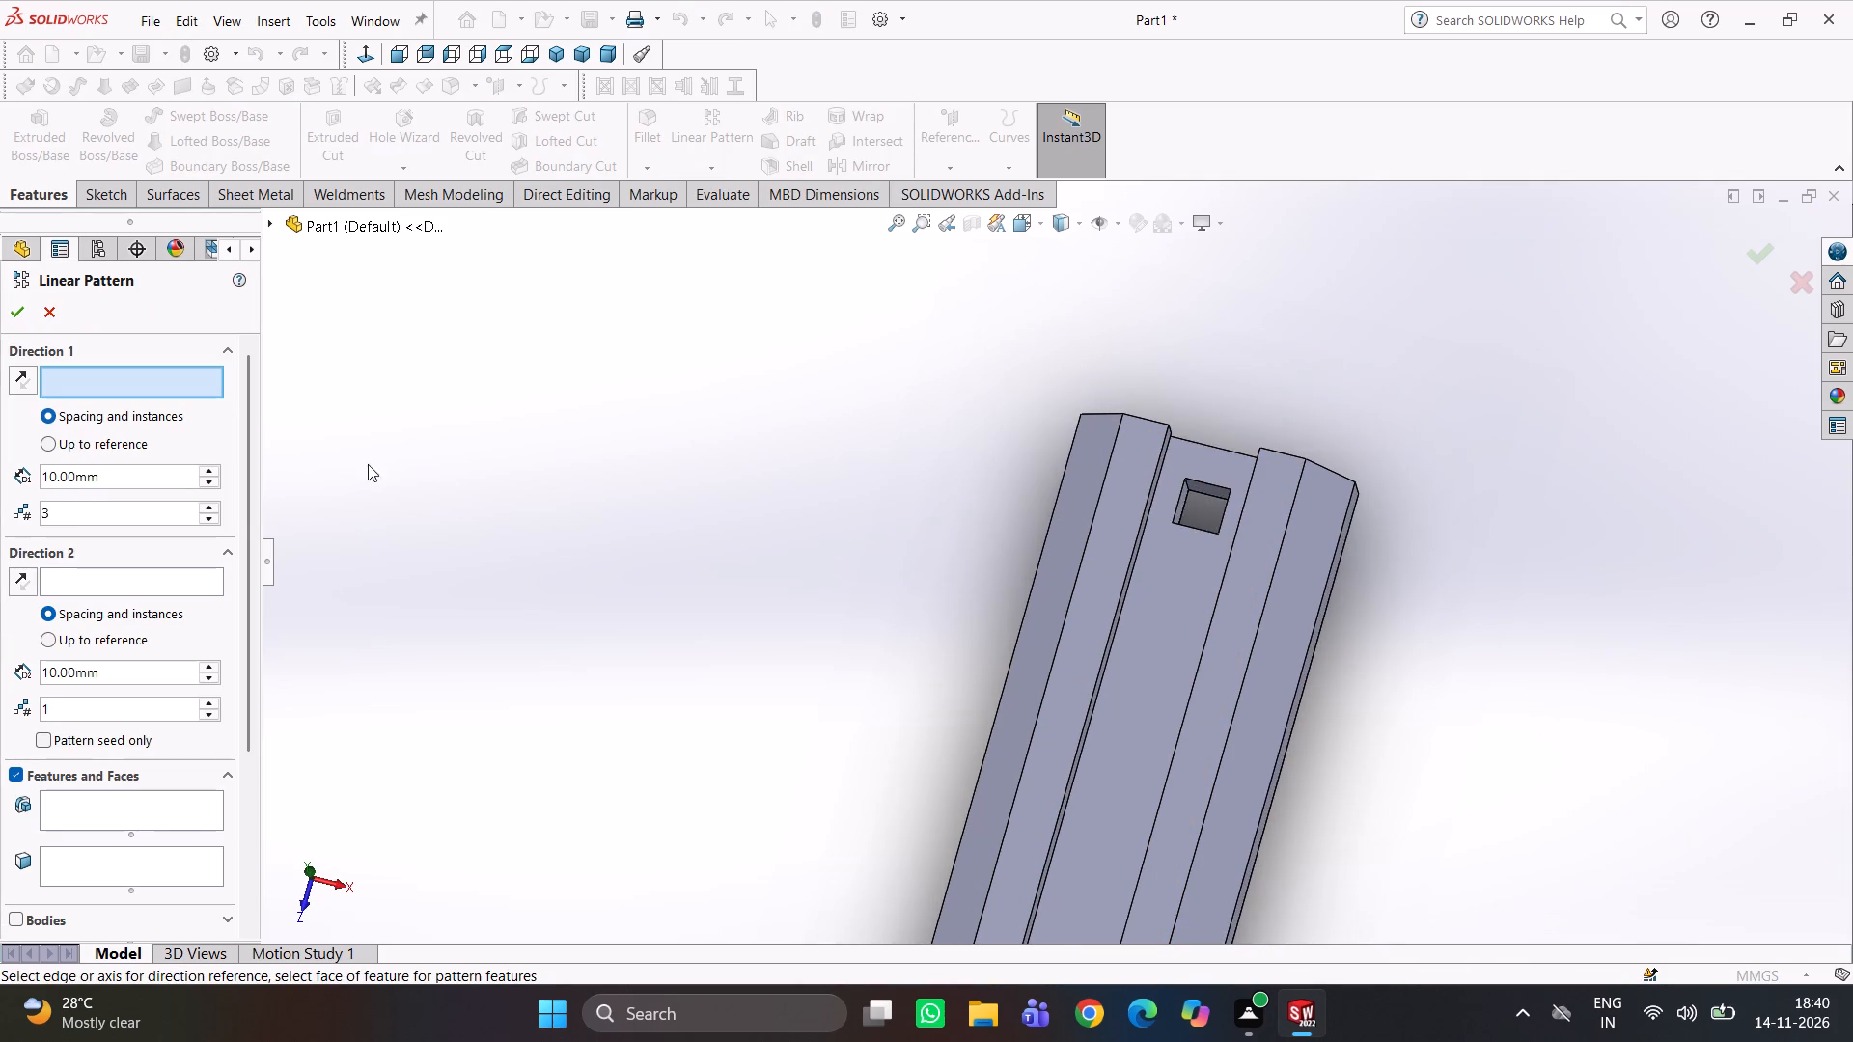
scroll(1124, 684, down, 5)
click(1038, 591)
scroll(1081, 648, up, 4)
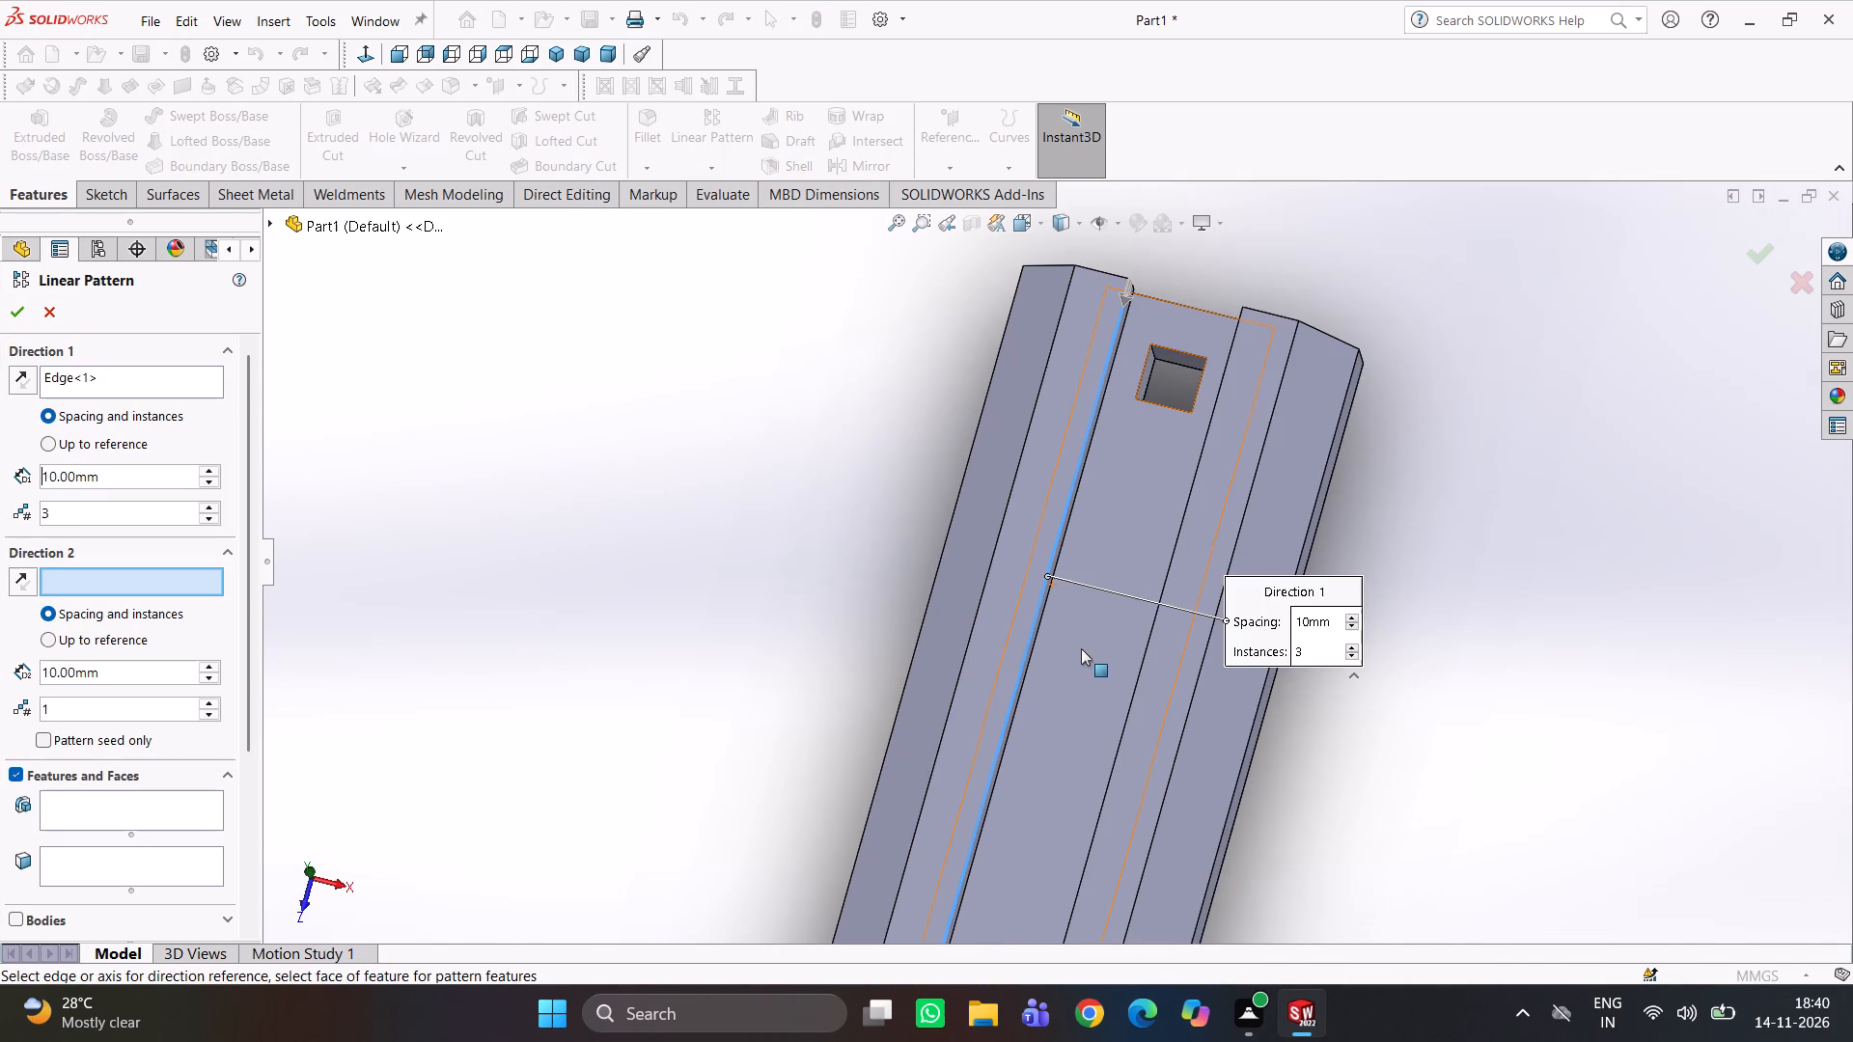
middle_drag(1098, 665, 1089, 696)
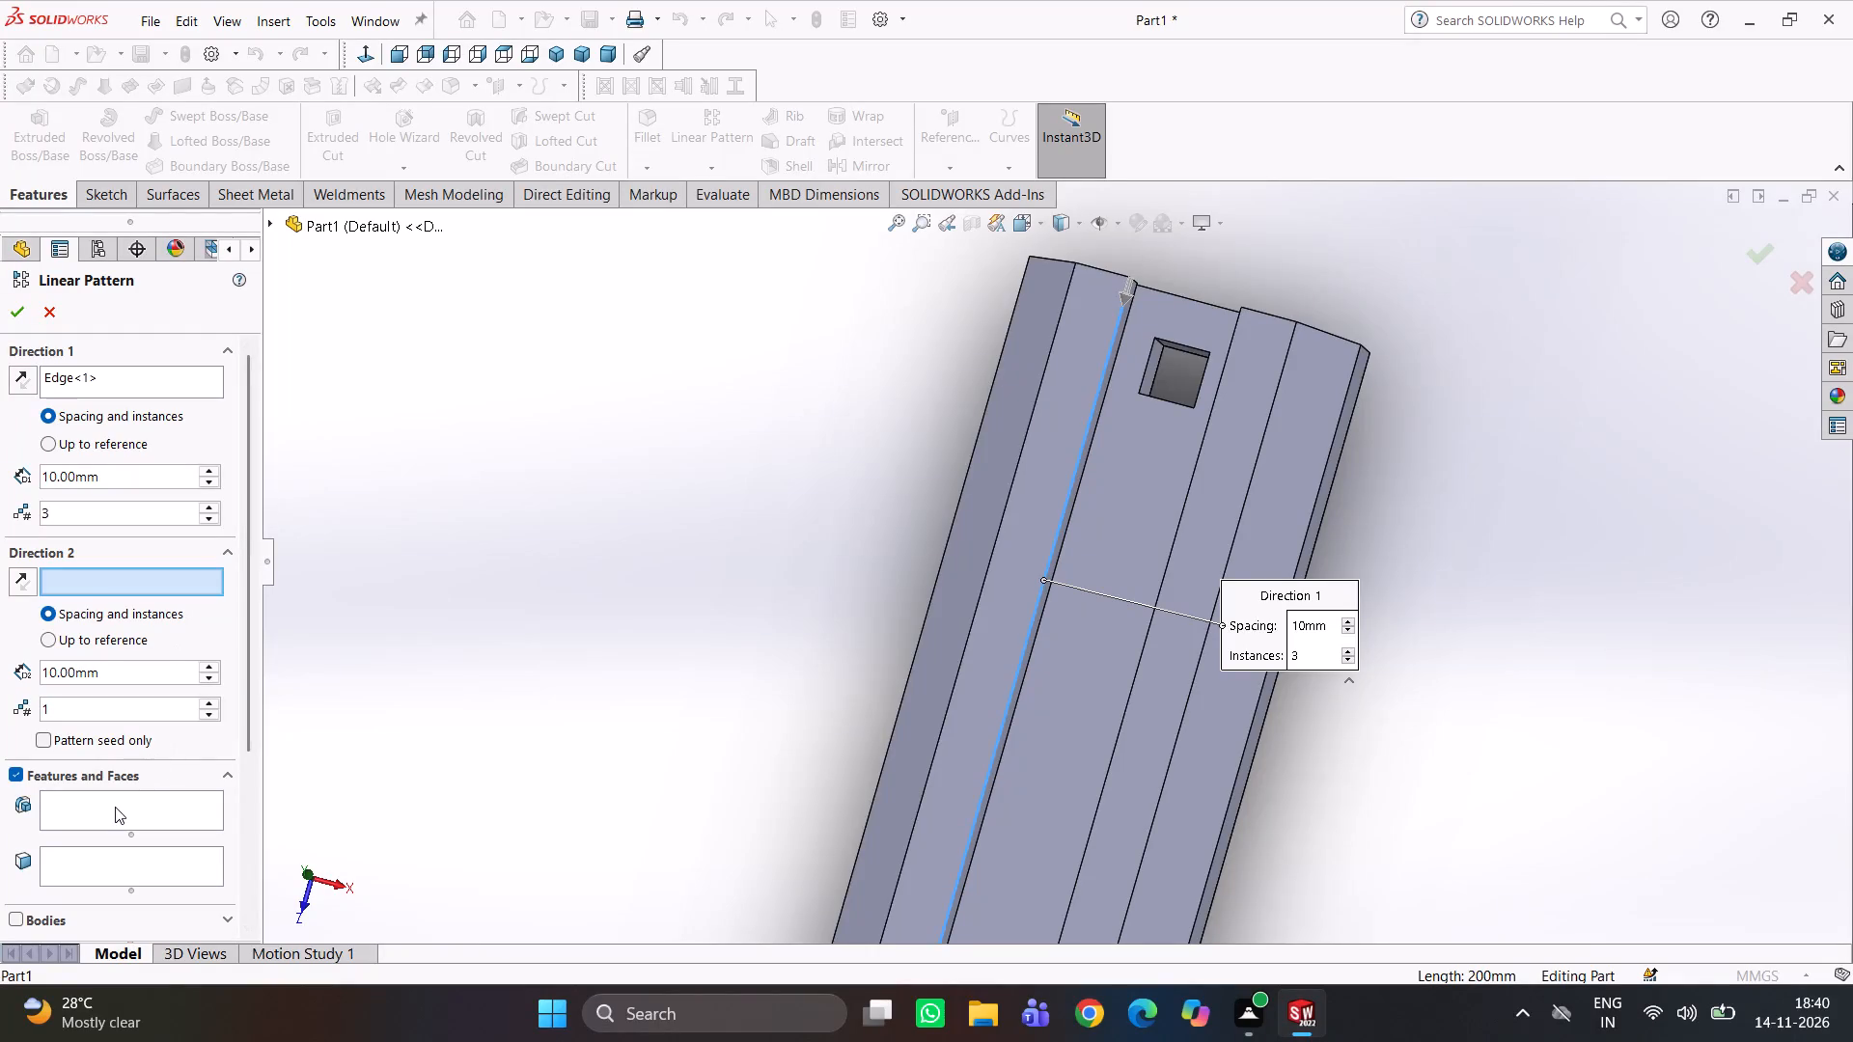
click(115, 807)
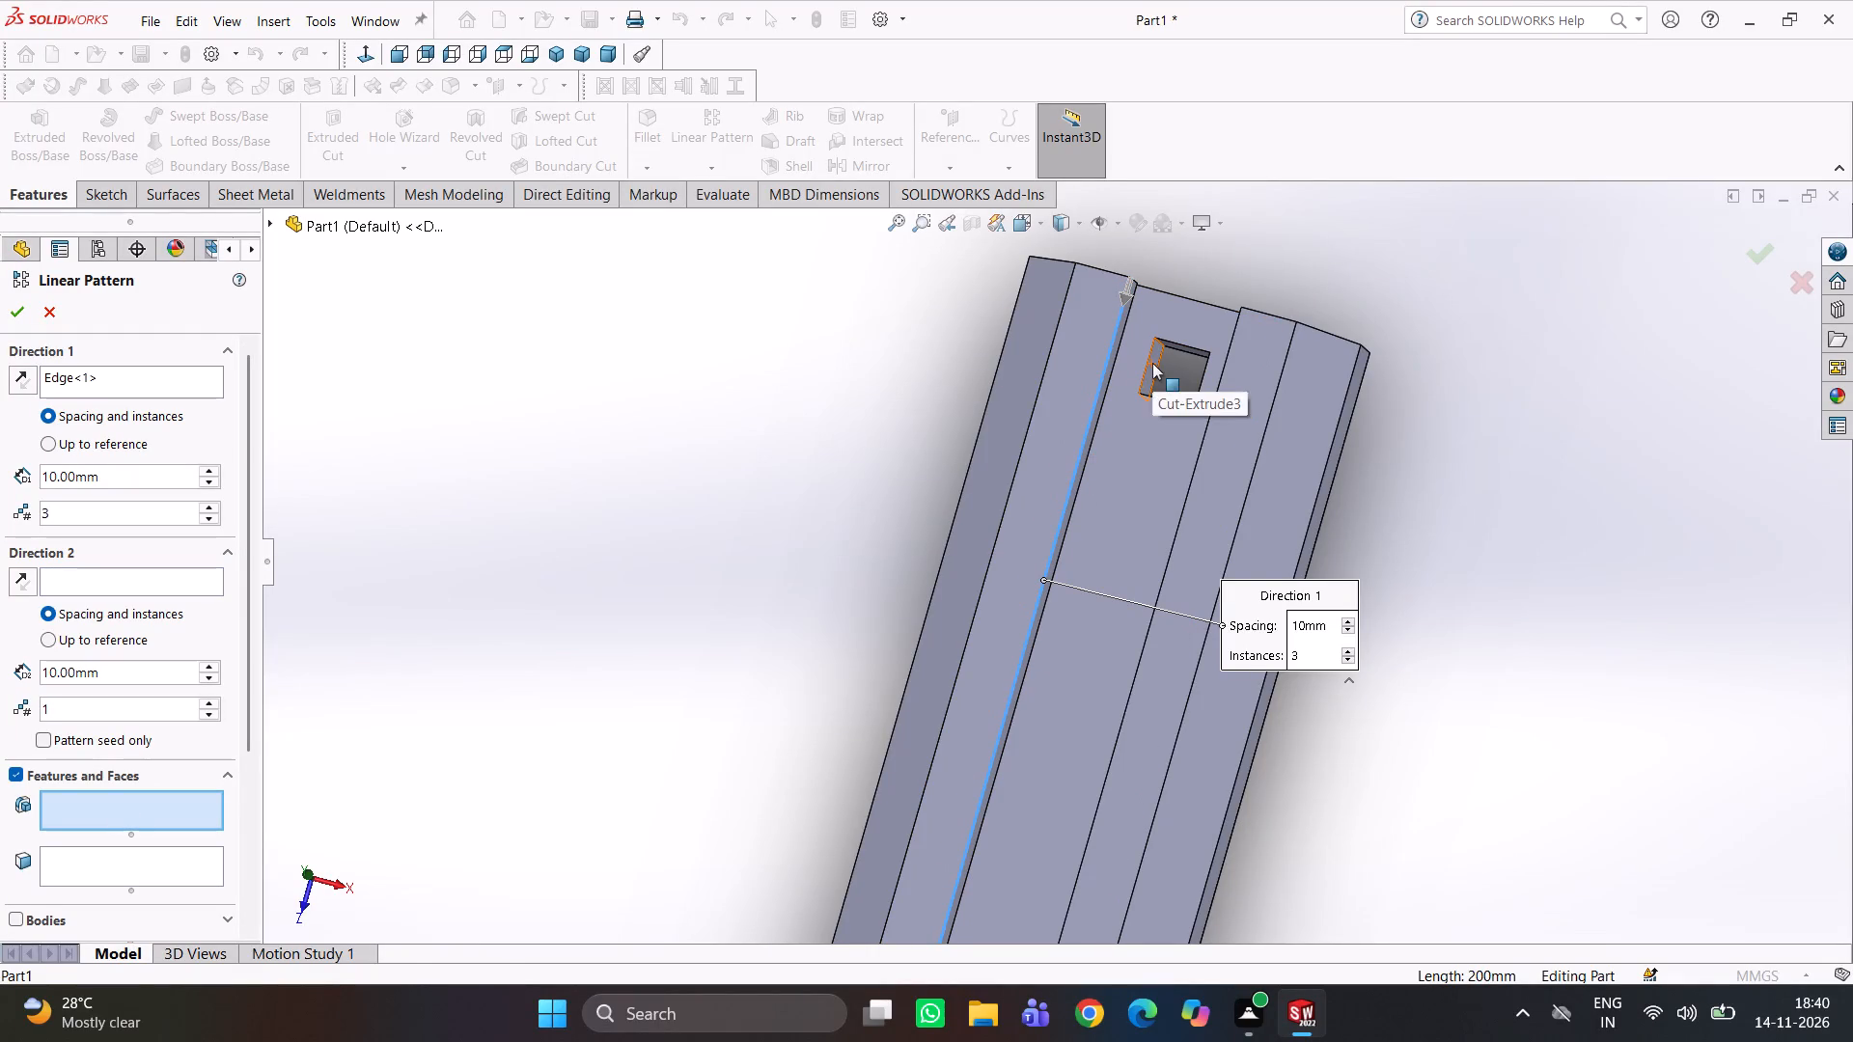
click(1152, 363)
scroll(1183, 546, up, 3)
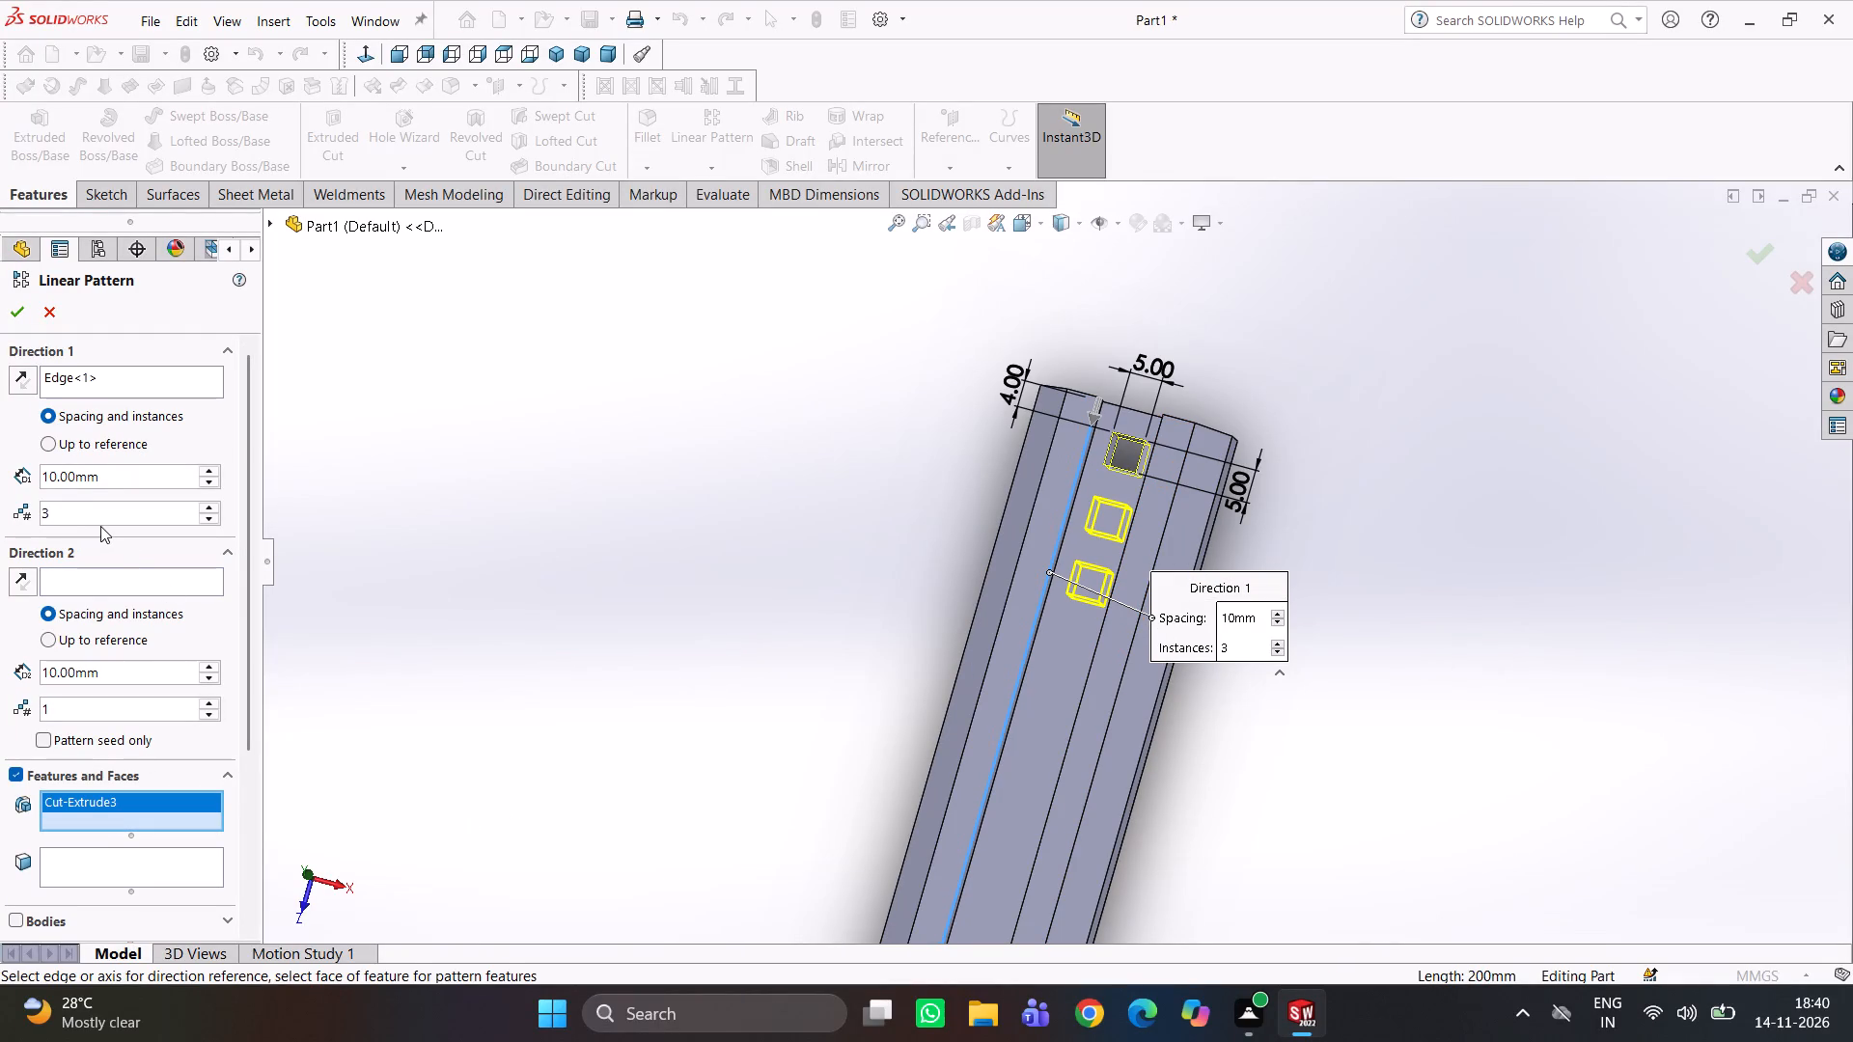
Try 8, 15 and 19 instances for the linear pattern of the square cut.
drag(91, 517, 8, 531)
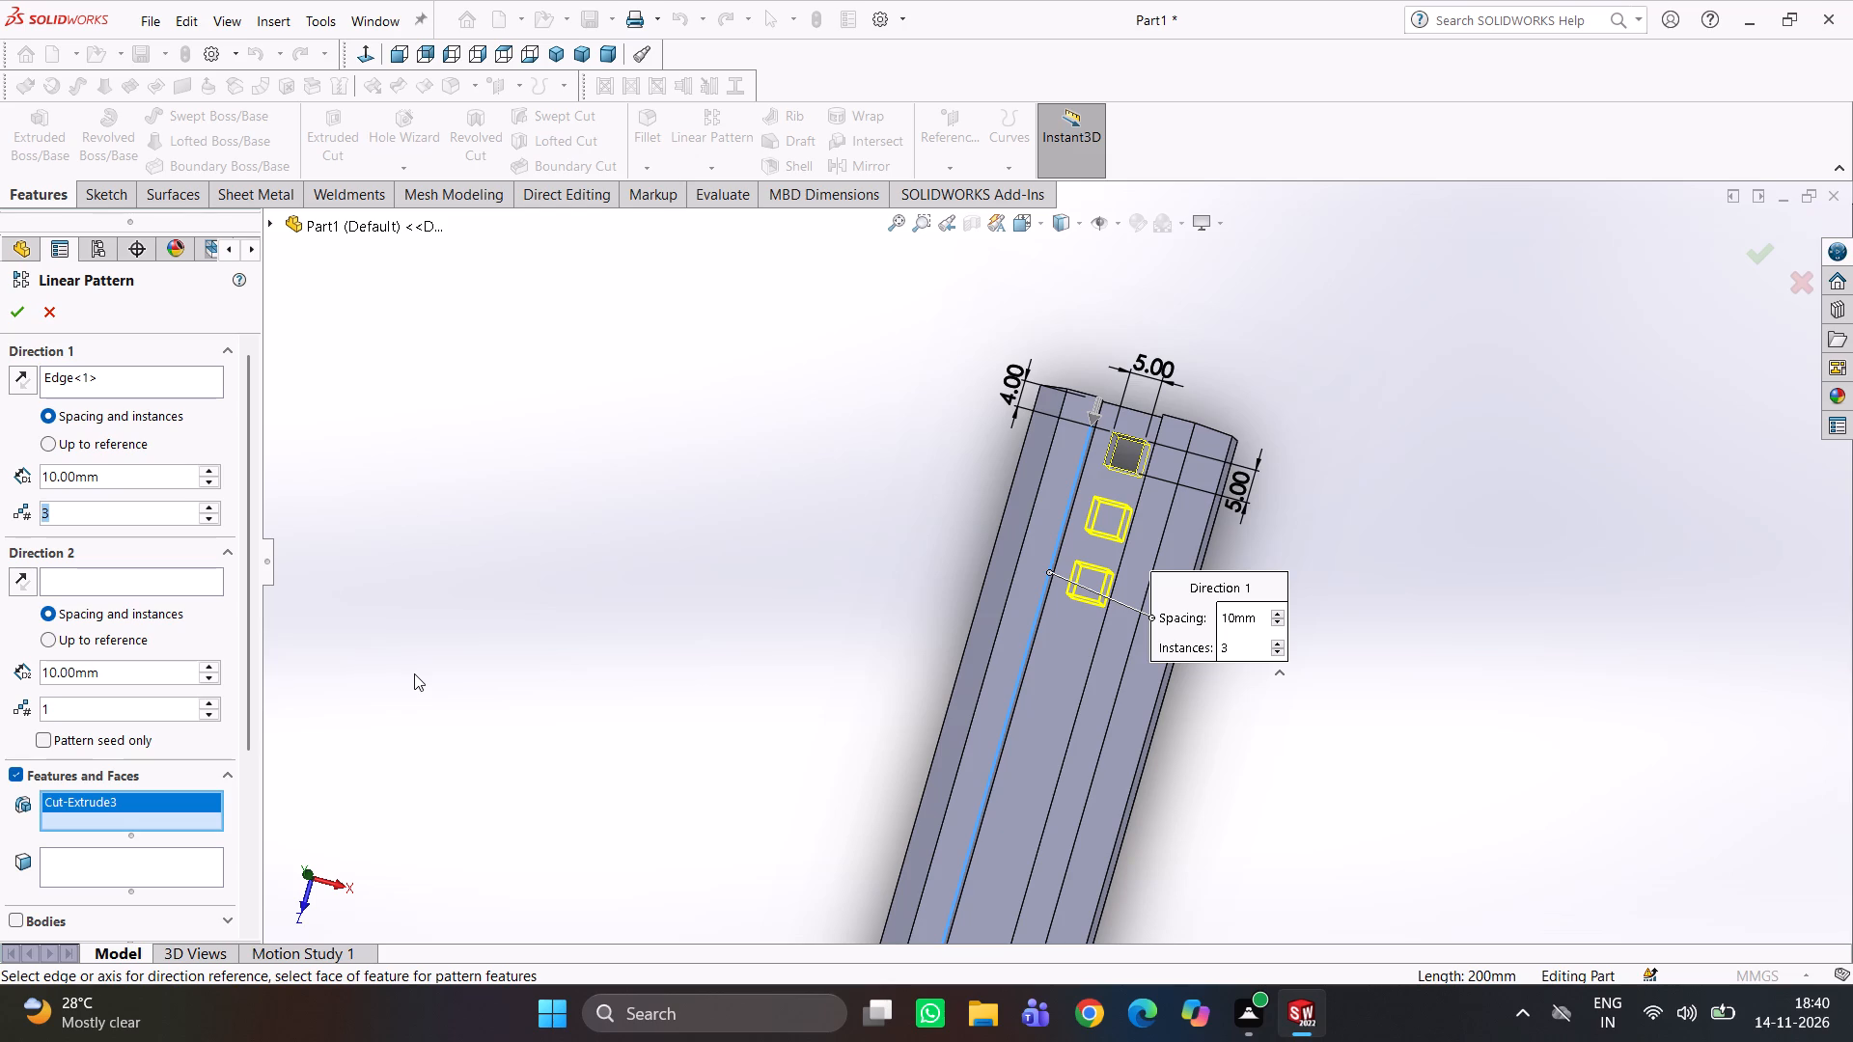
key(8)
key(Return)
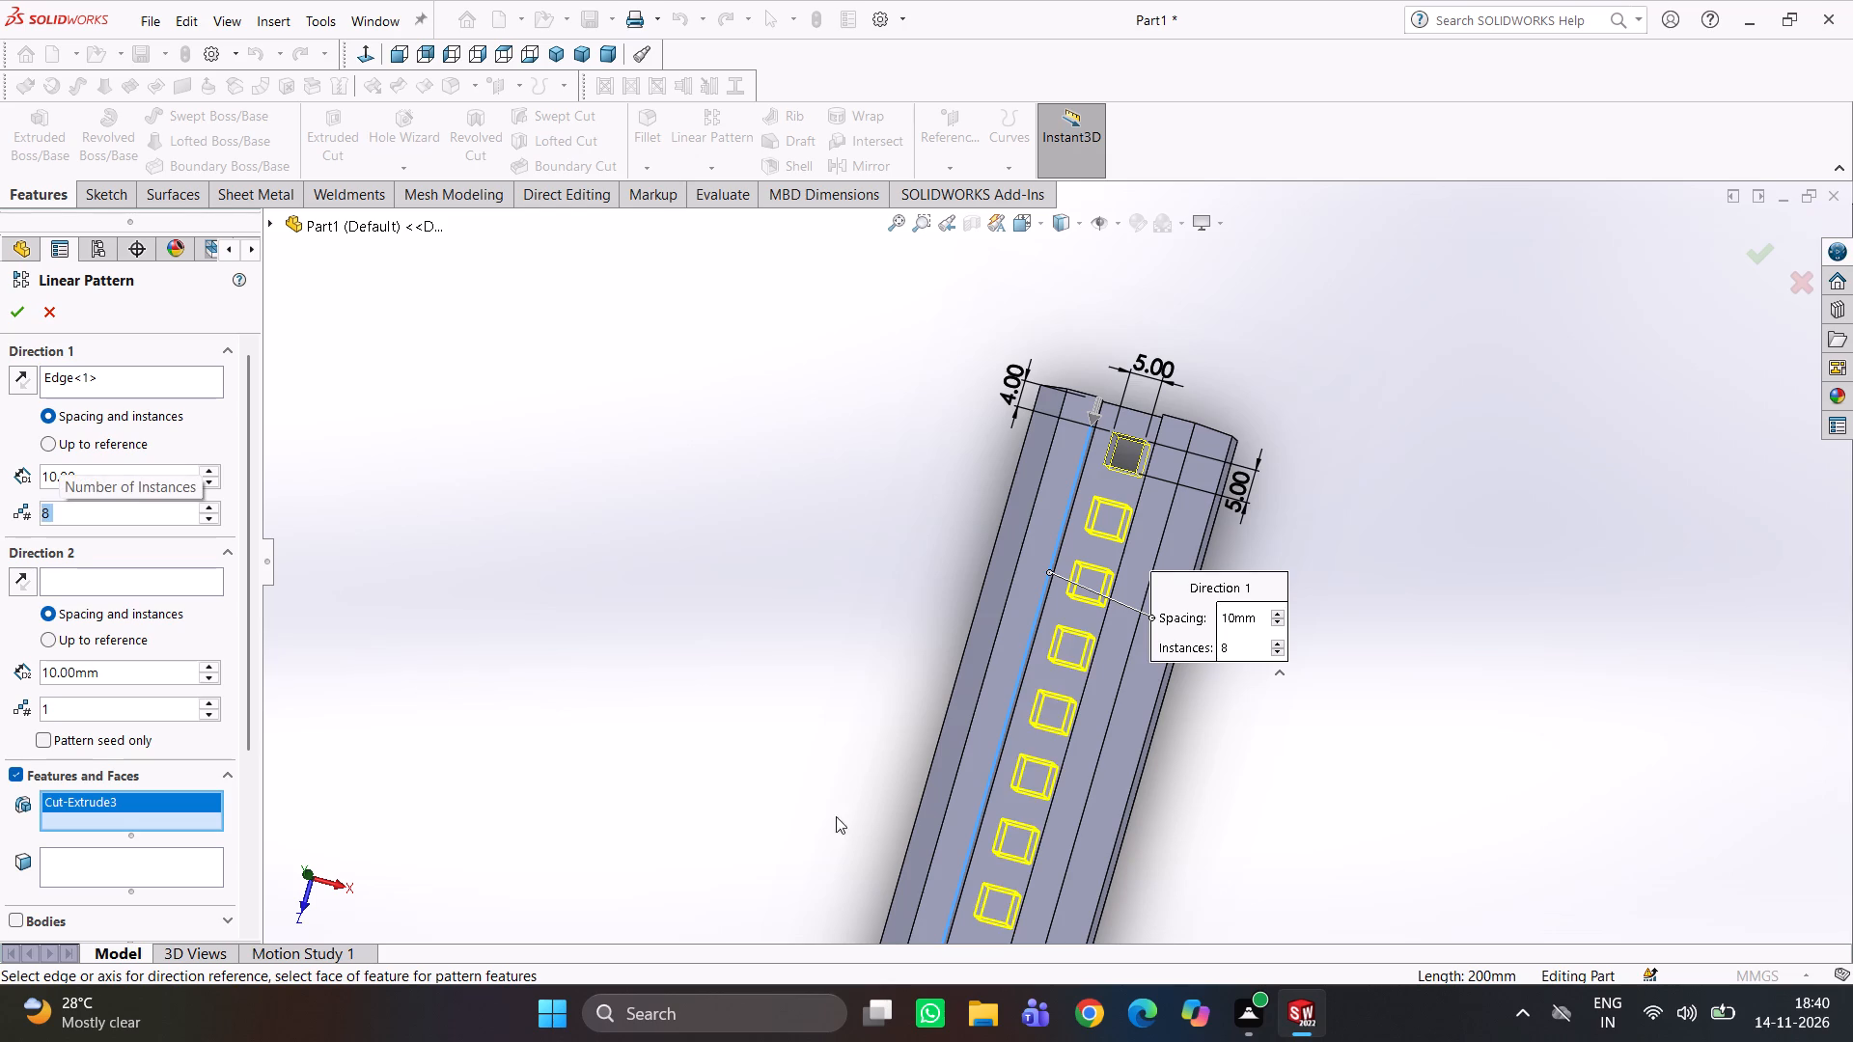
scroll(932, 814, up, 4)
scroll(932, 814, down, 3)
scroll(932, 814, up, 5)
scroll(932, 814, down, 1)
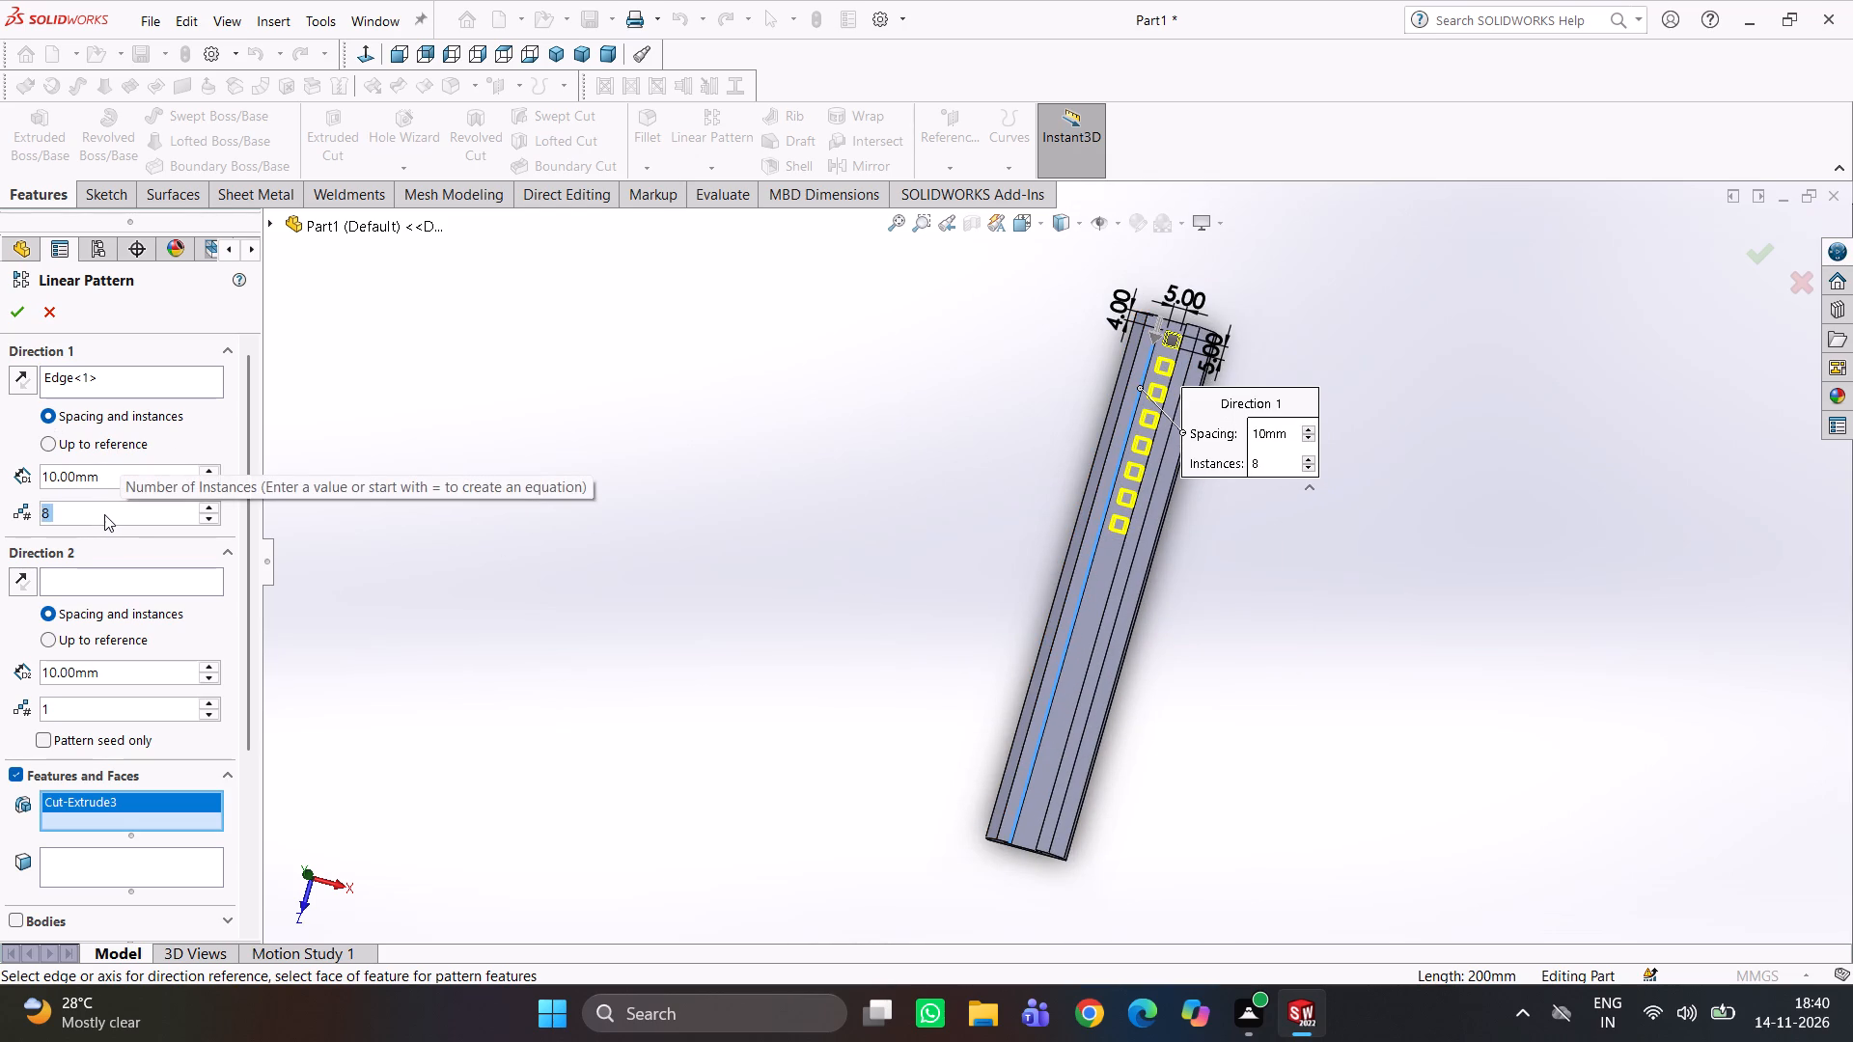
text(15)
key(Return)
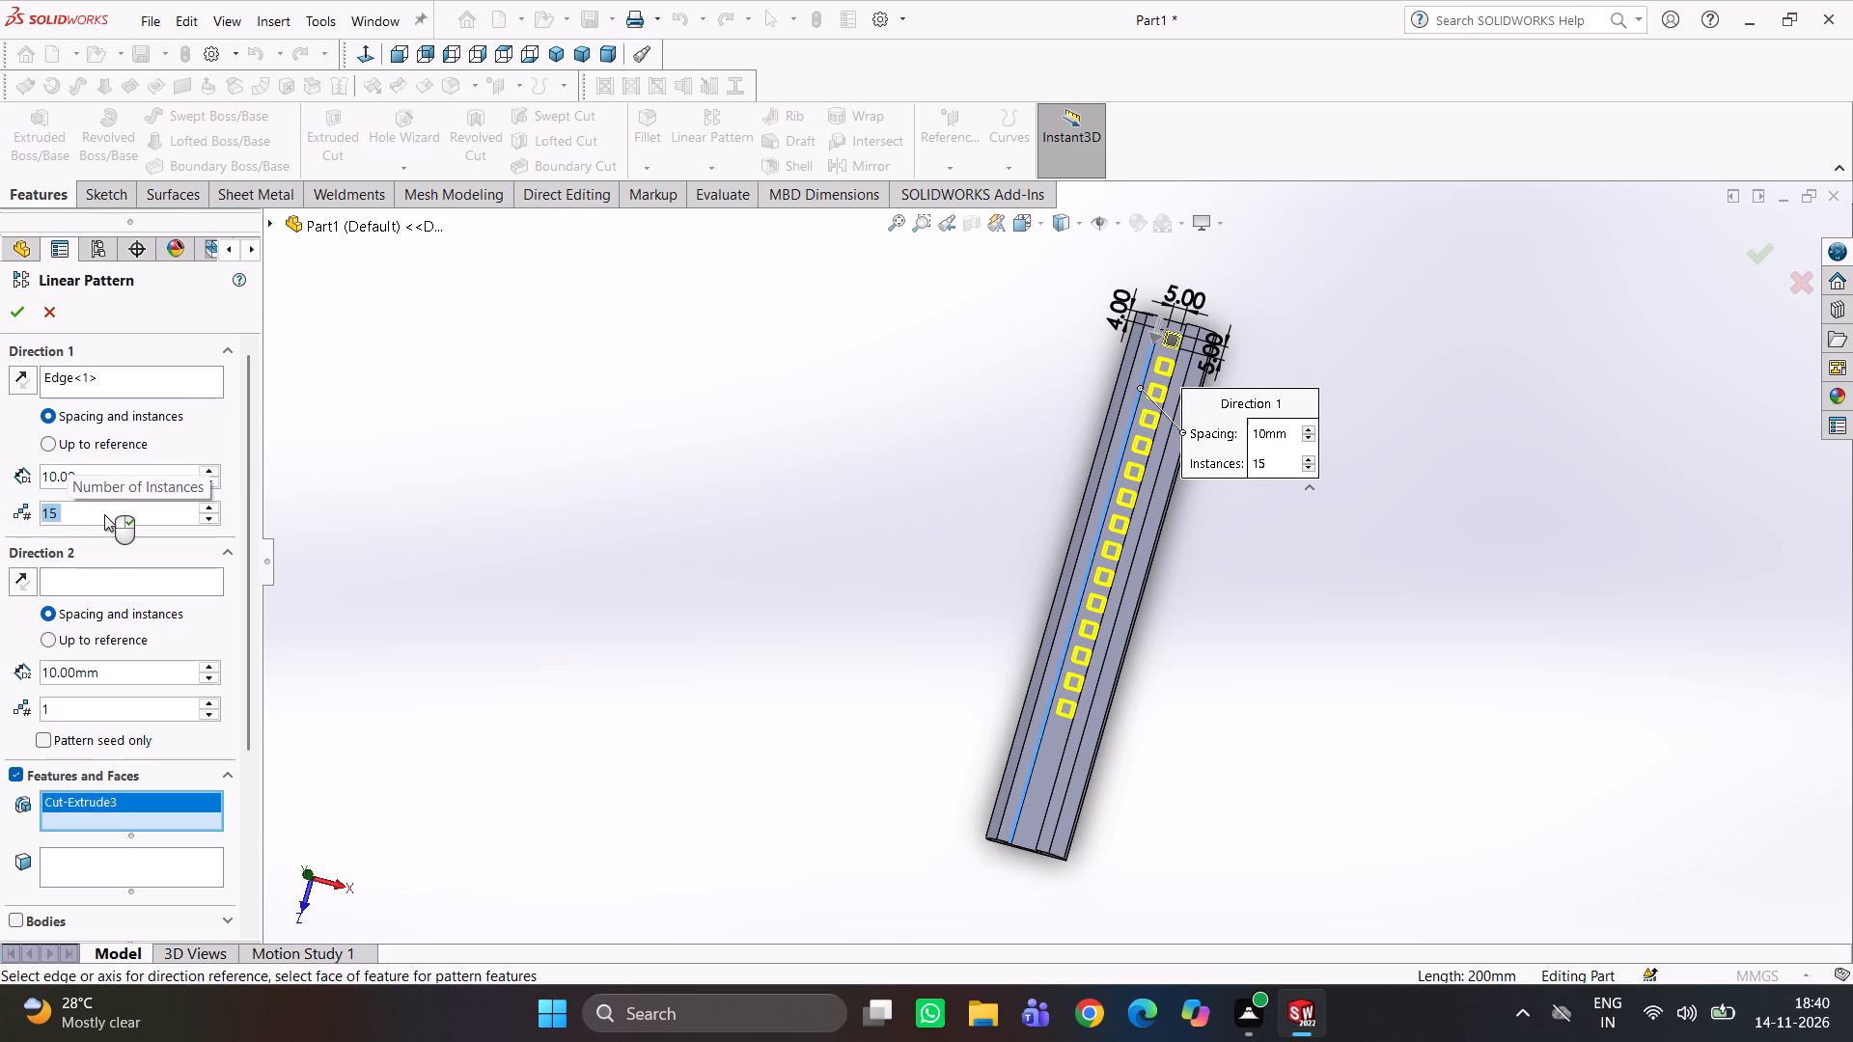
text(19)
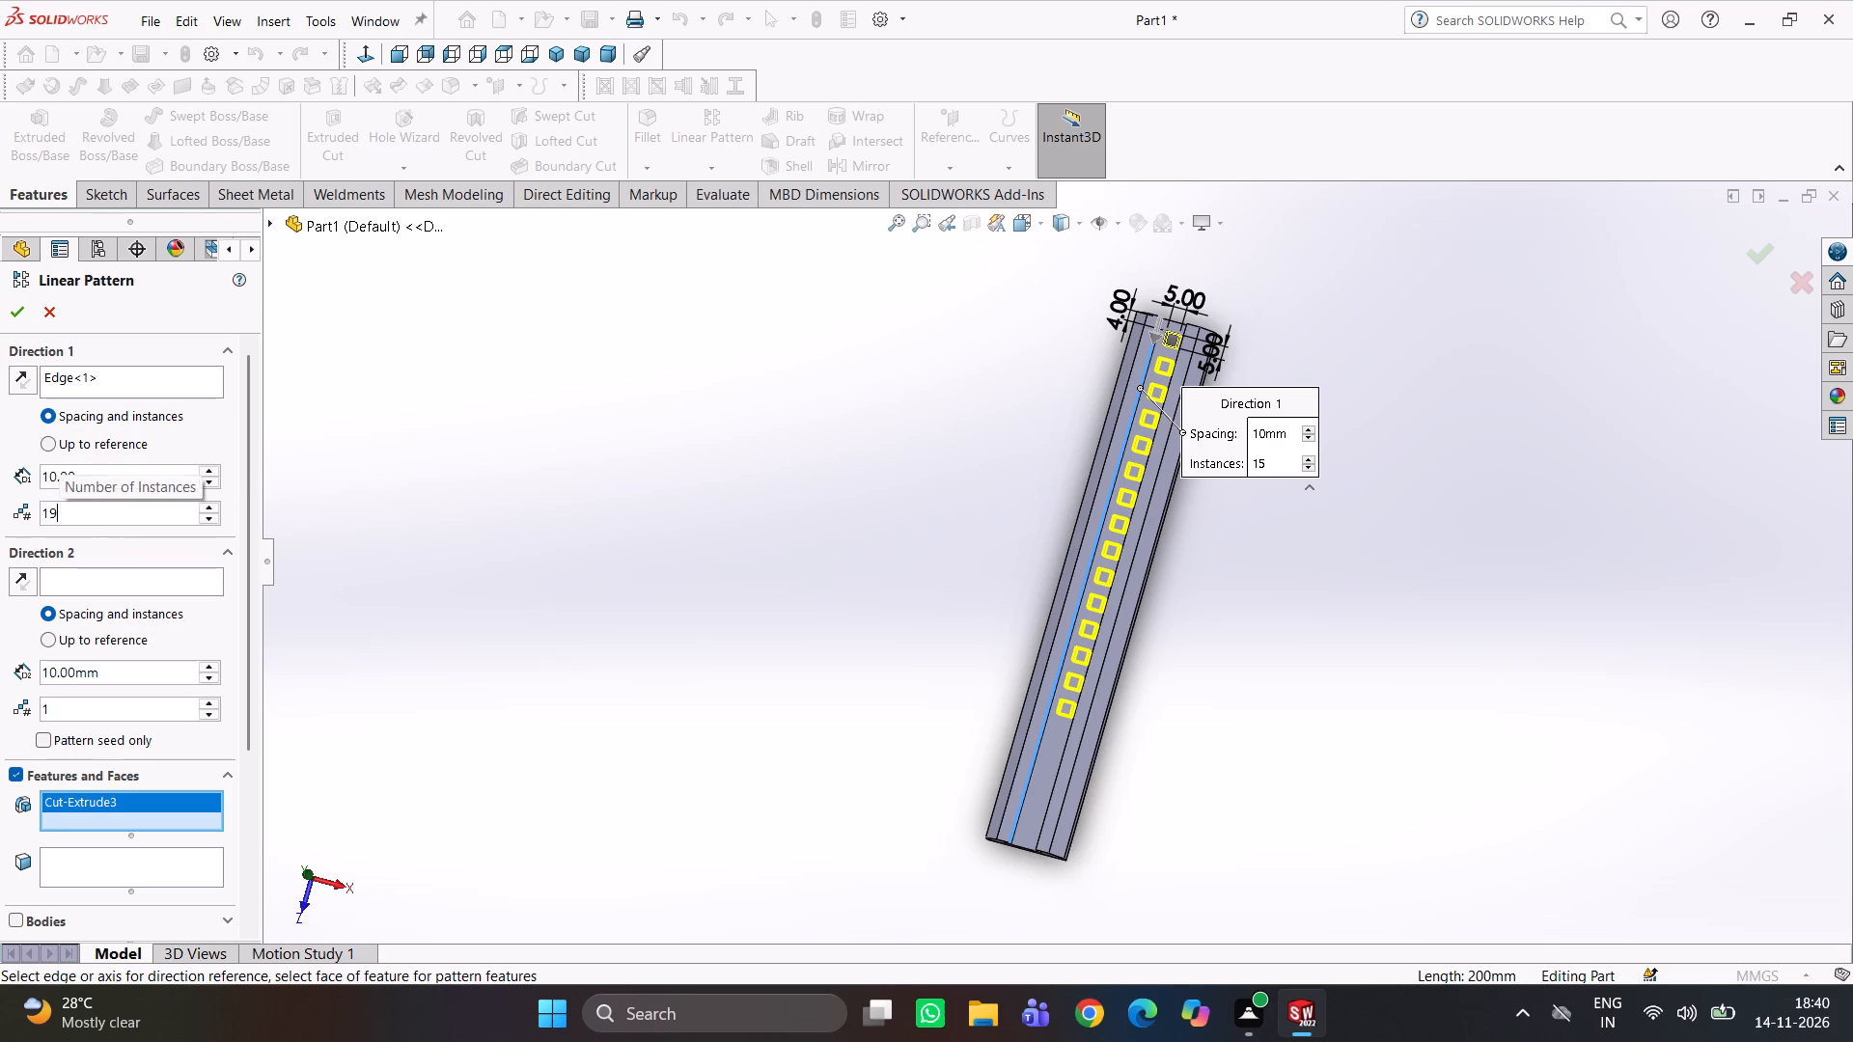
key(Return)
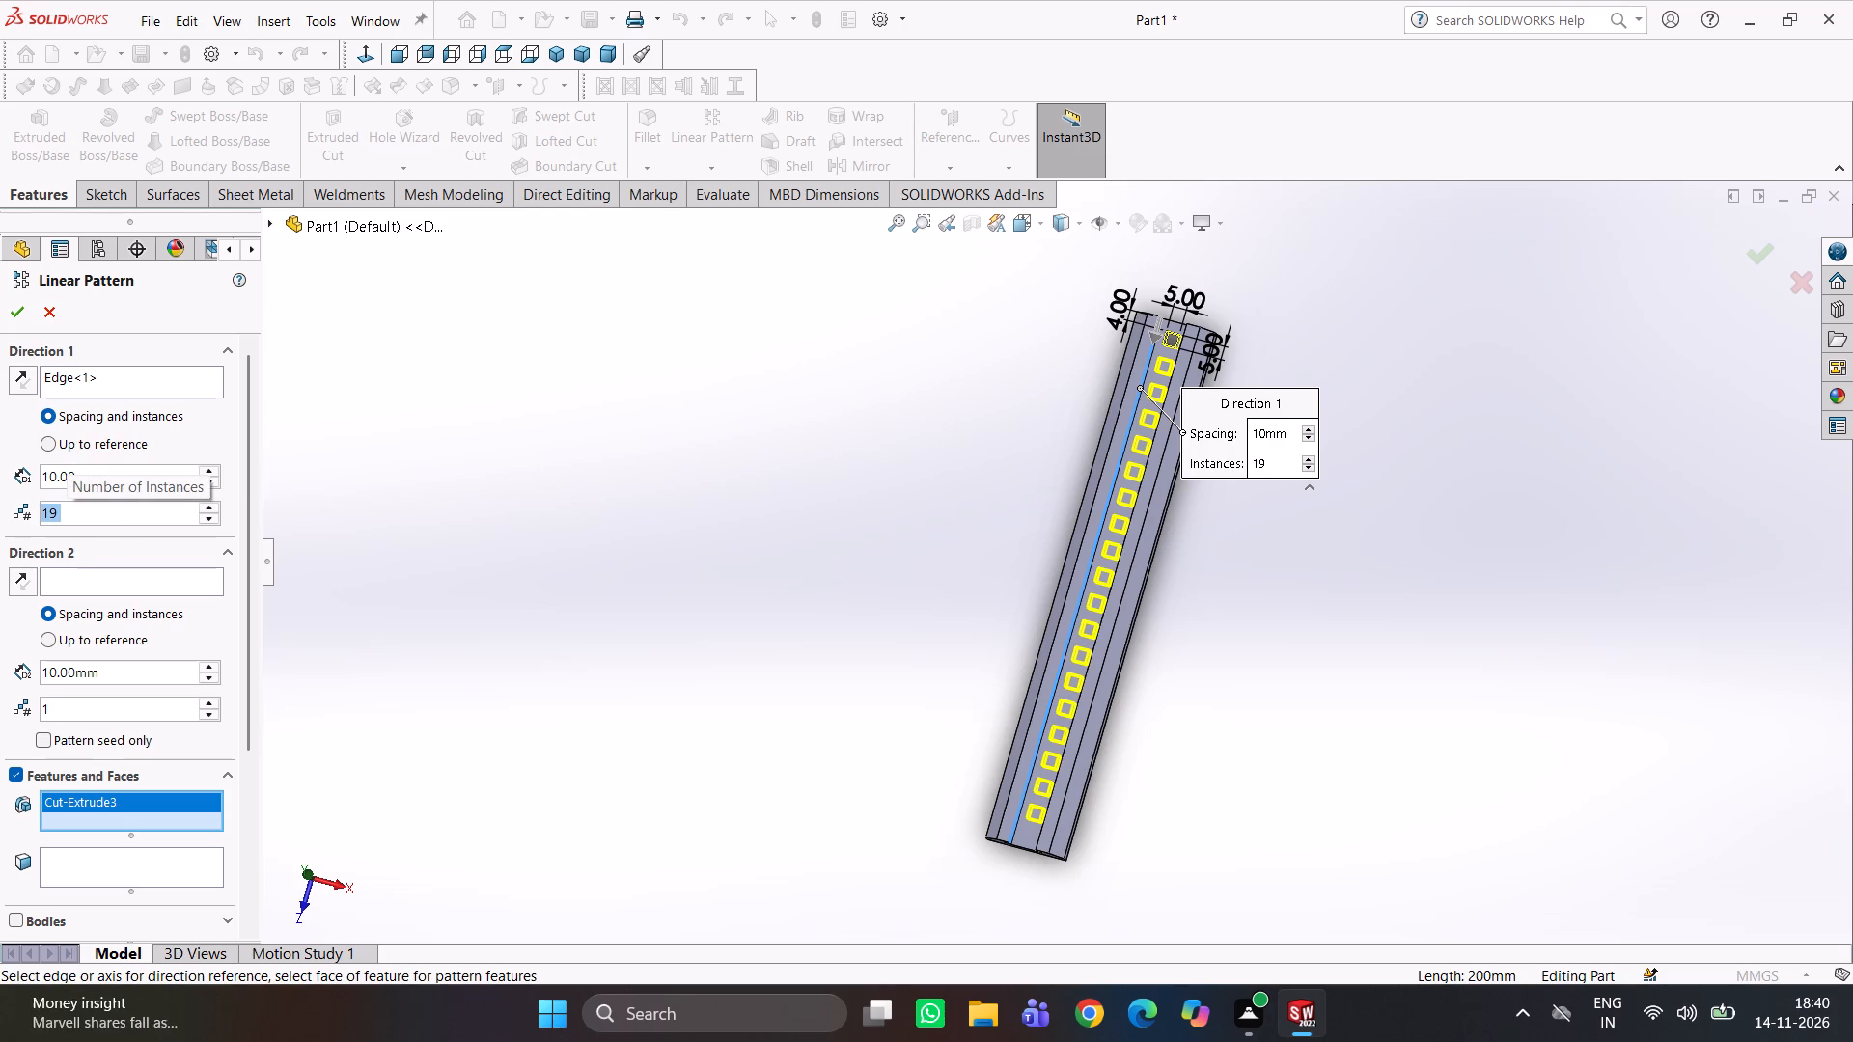
Set the pattern to 20 instances, check both ends of the bar and complete the linear pattern.
text(20)
key(Return)
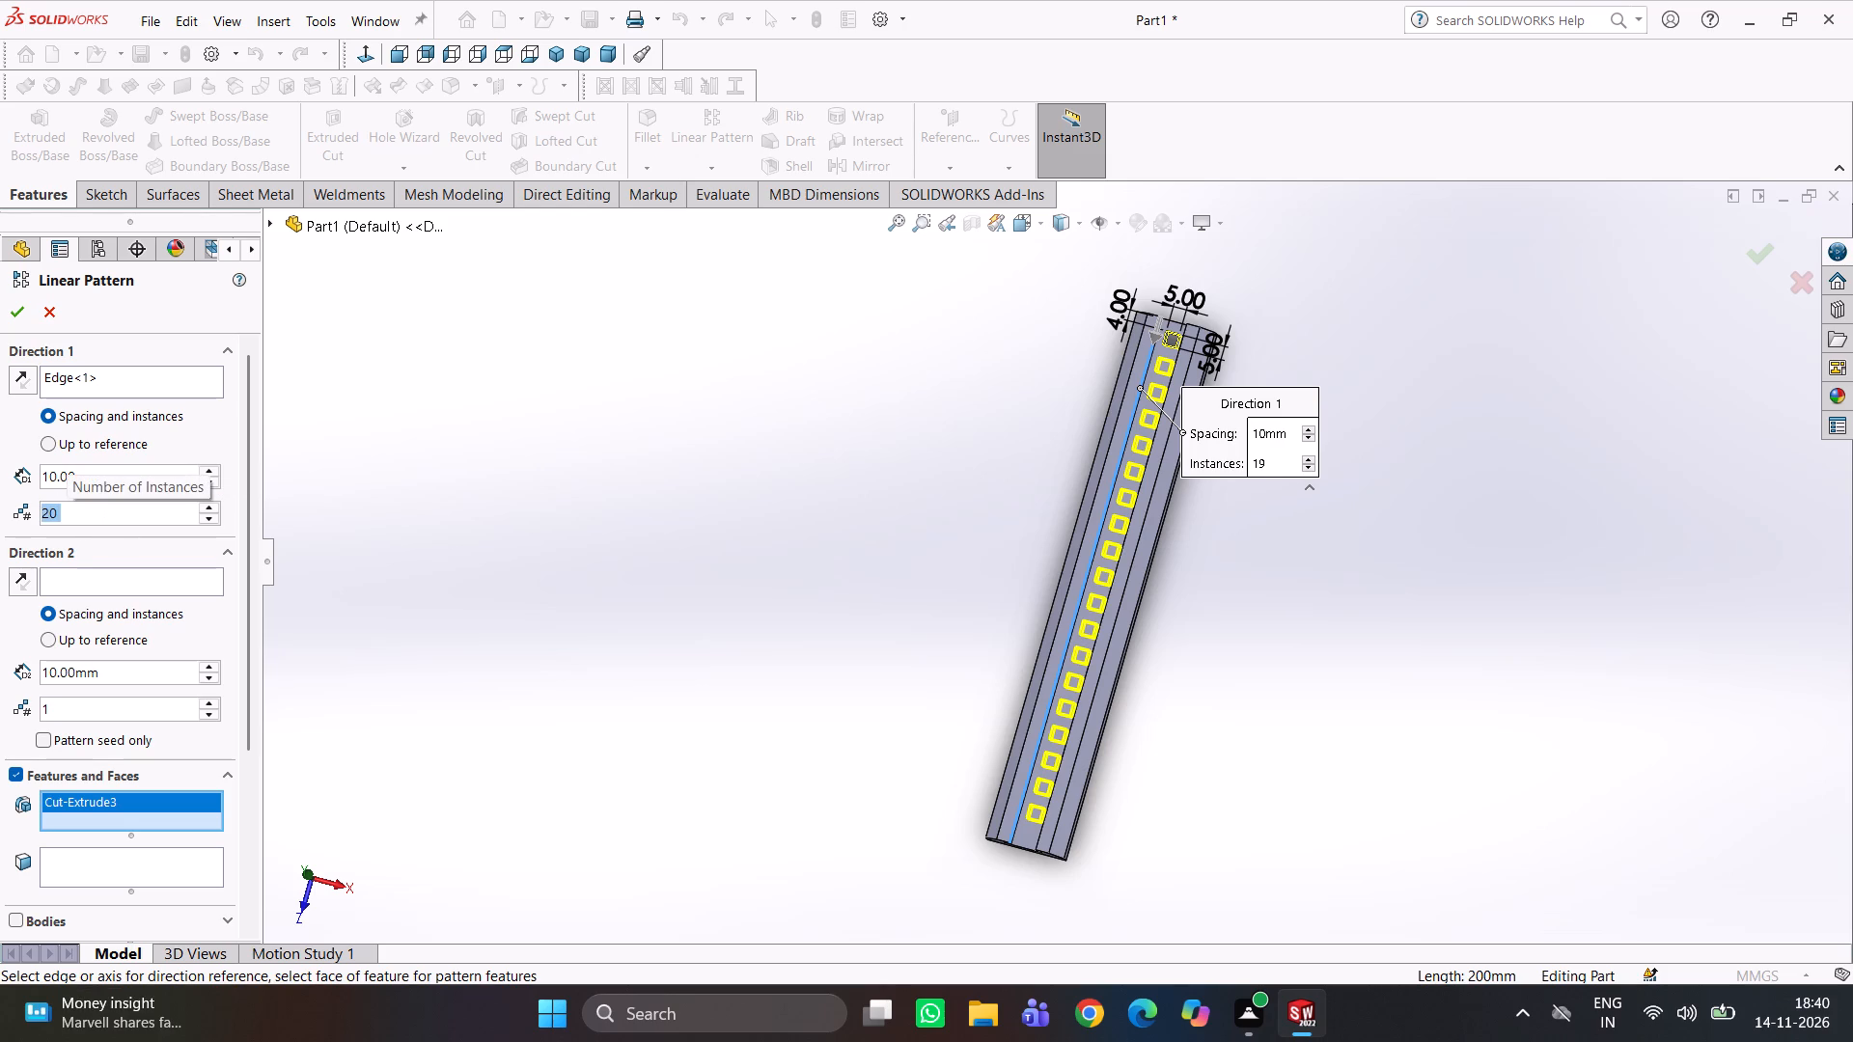
scroll(1059, 875, down, 5)
scroll(994, 706, down, 1)
middle_drag(999, 708, 1006, 713)
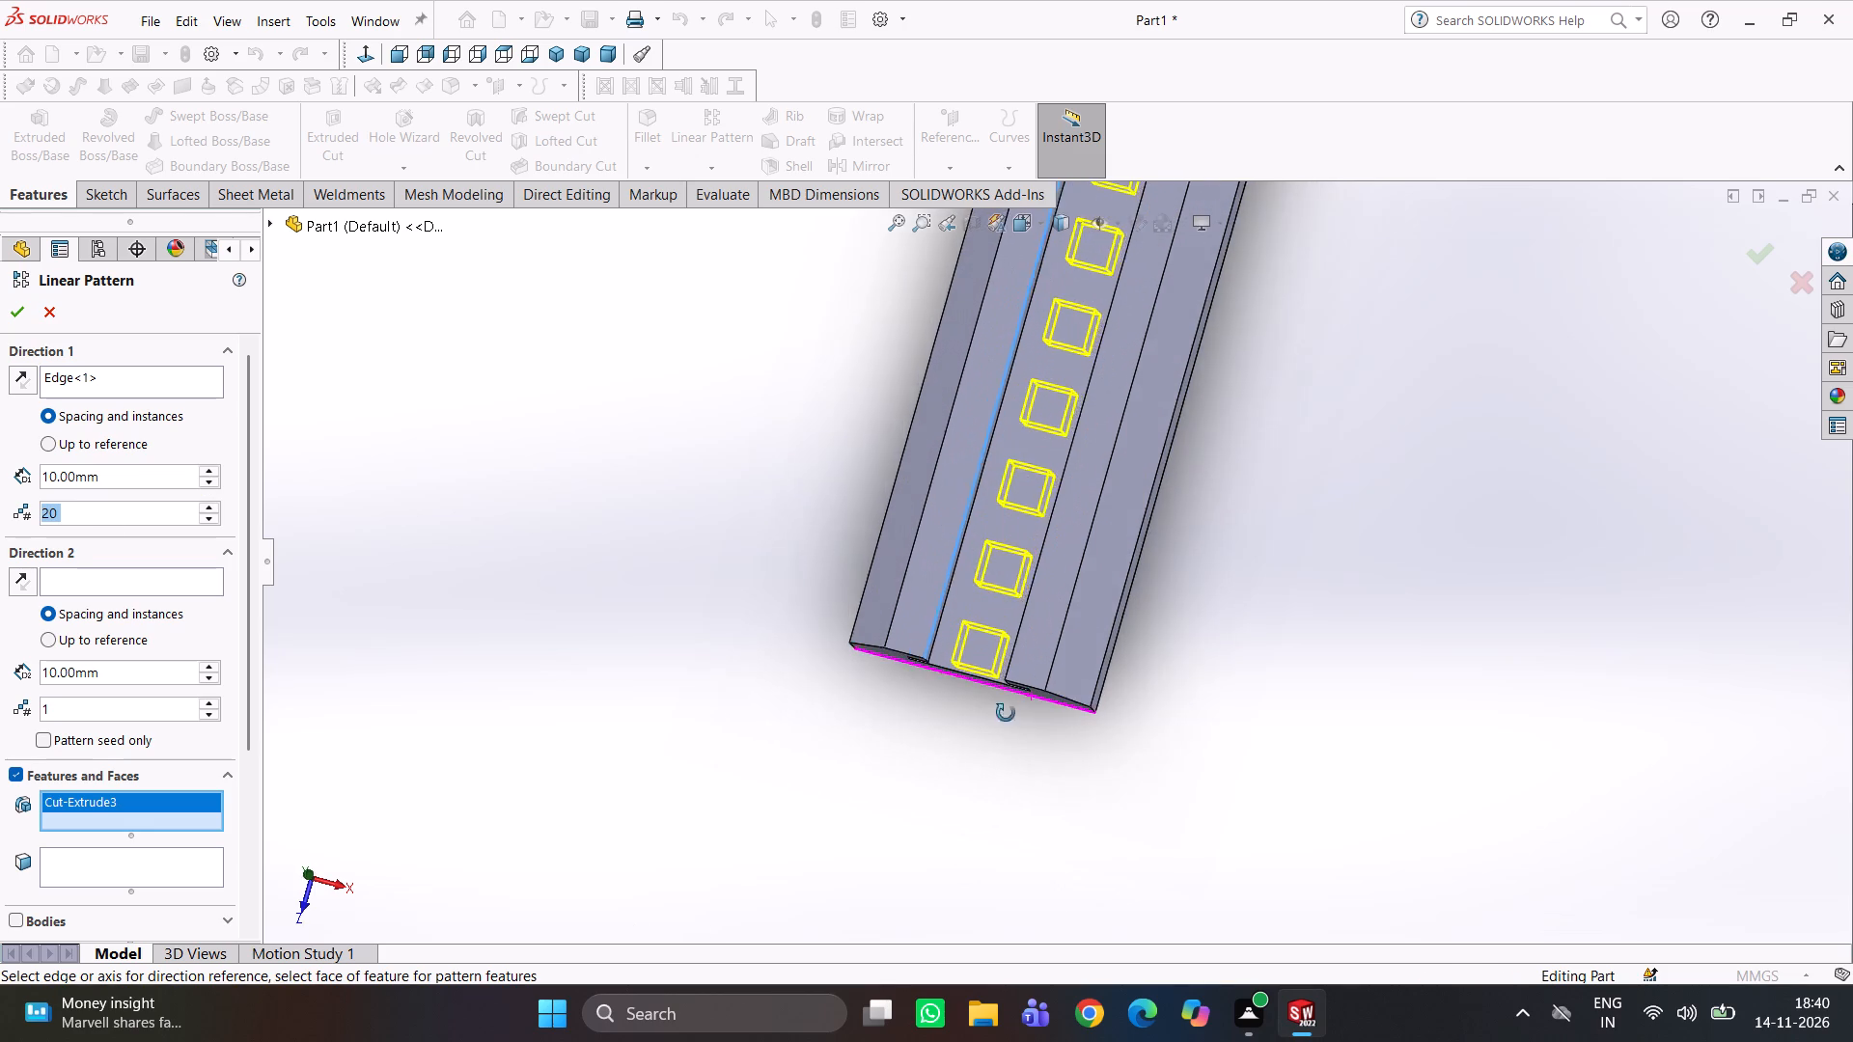
middle_drag(1006, 713, 1025, 754)
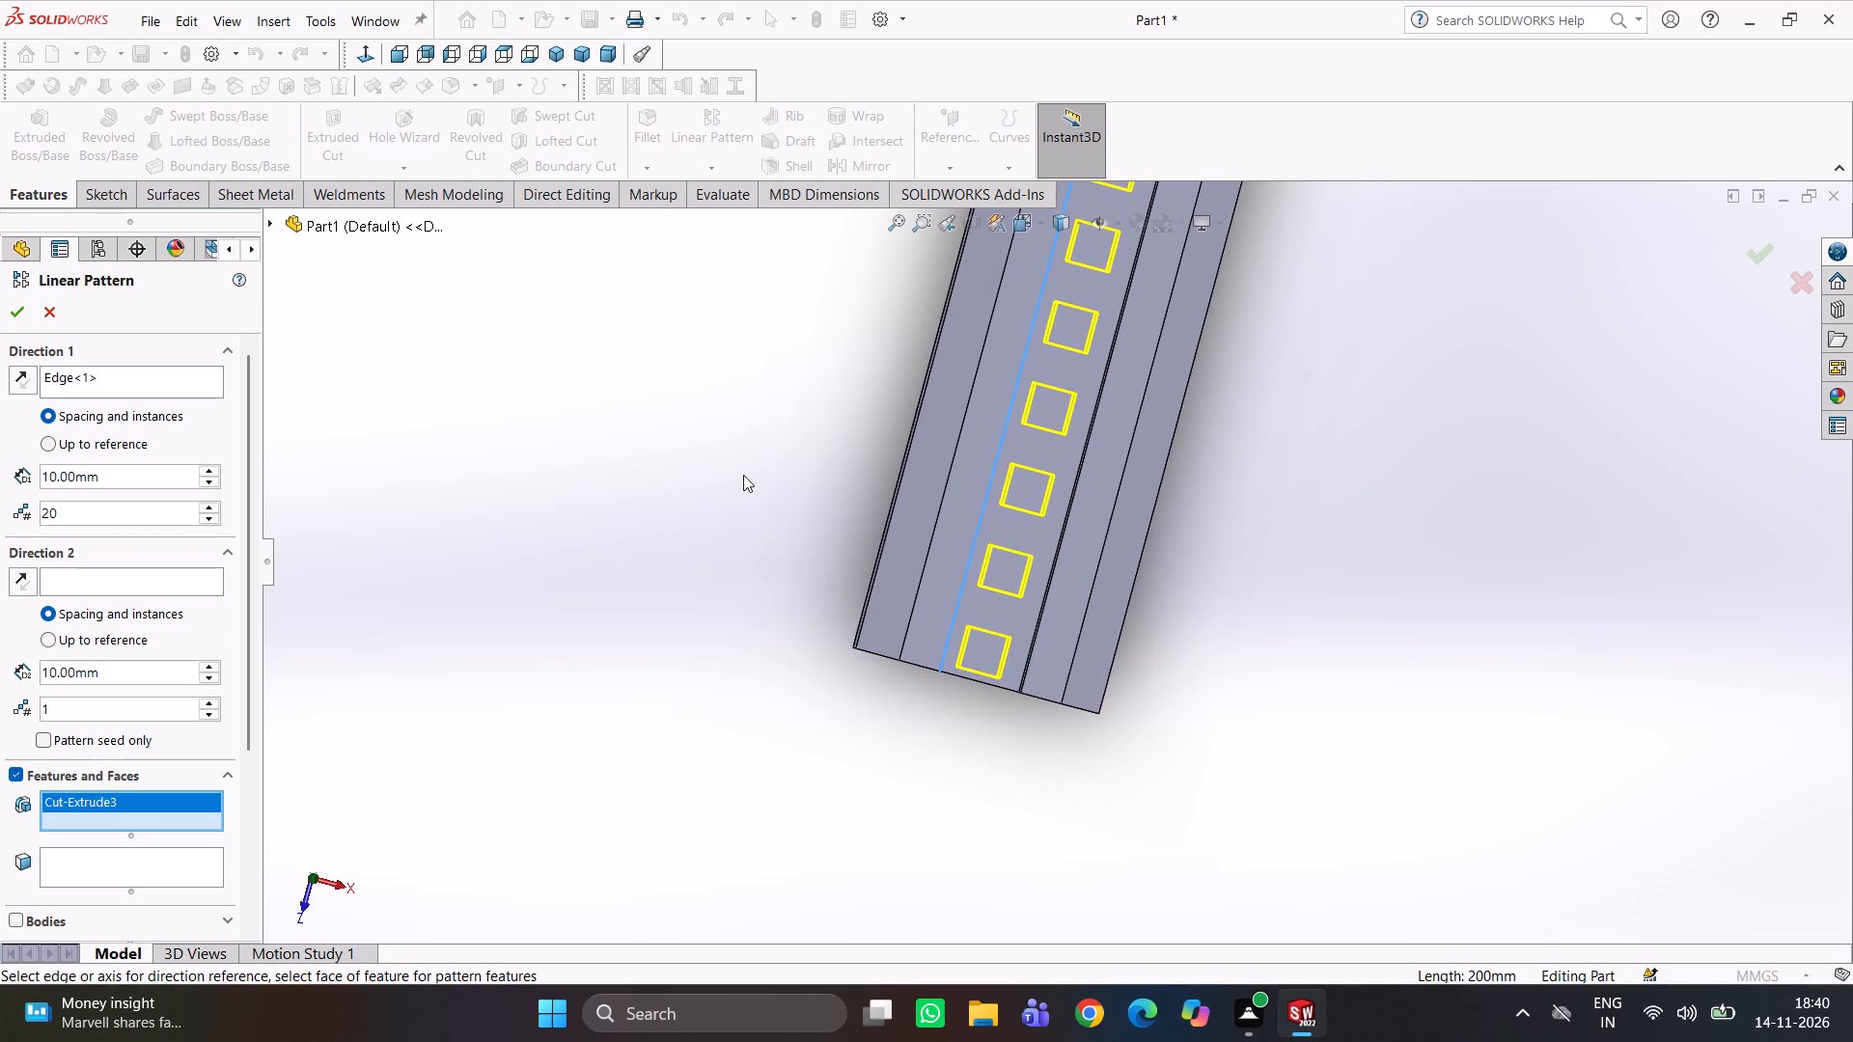
scroll(743, 475, up, 1)
scroll(1386, 529, up, 10)
scroll(1065, 361, down, 6)
scroll(1233, 519, down, 4)
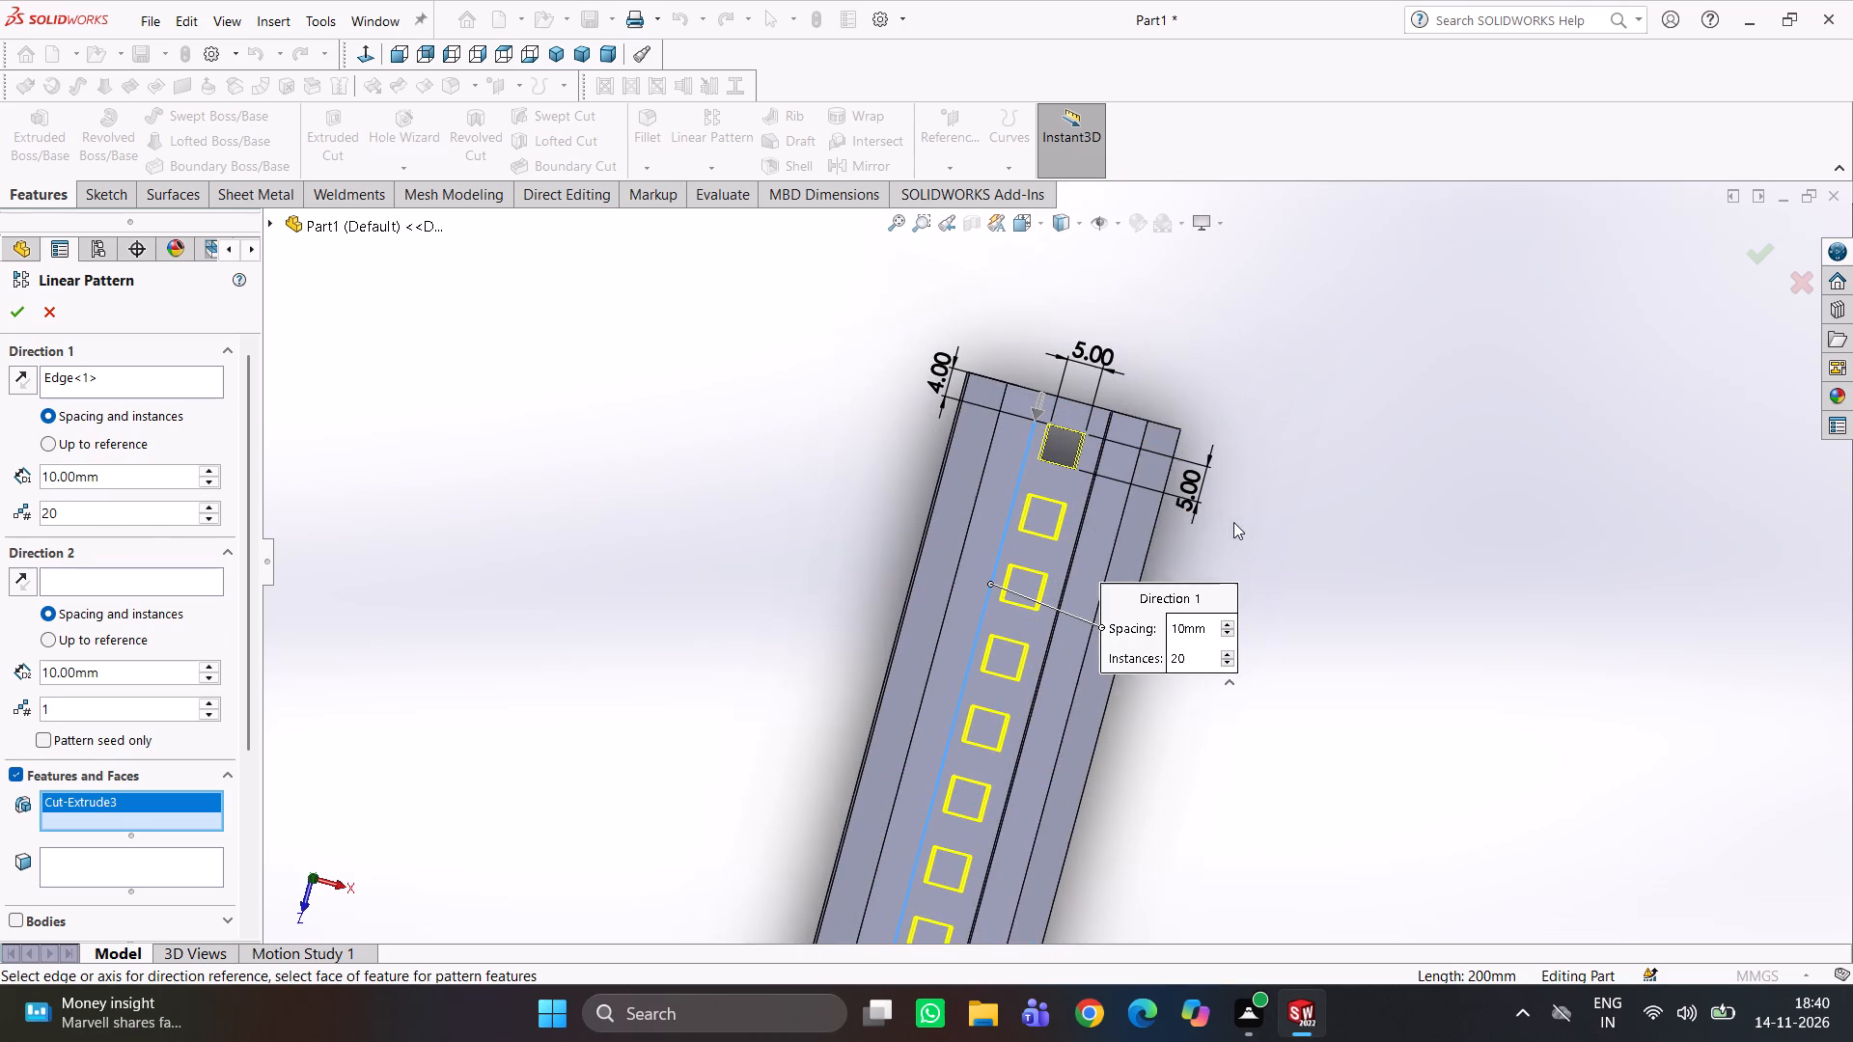
click(23, 319)
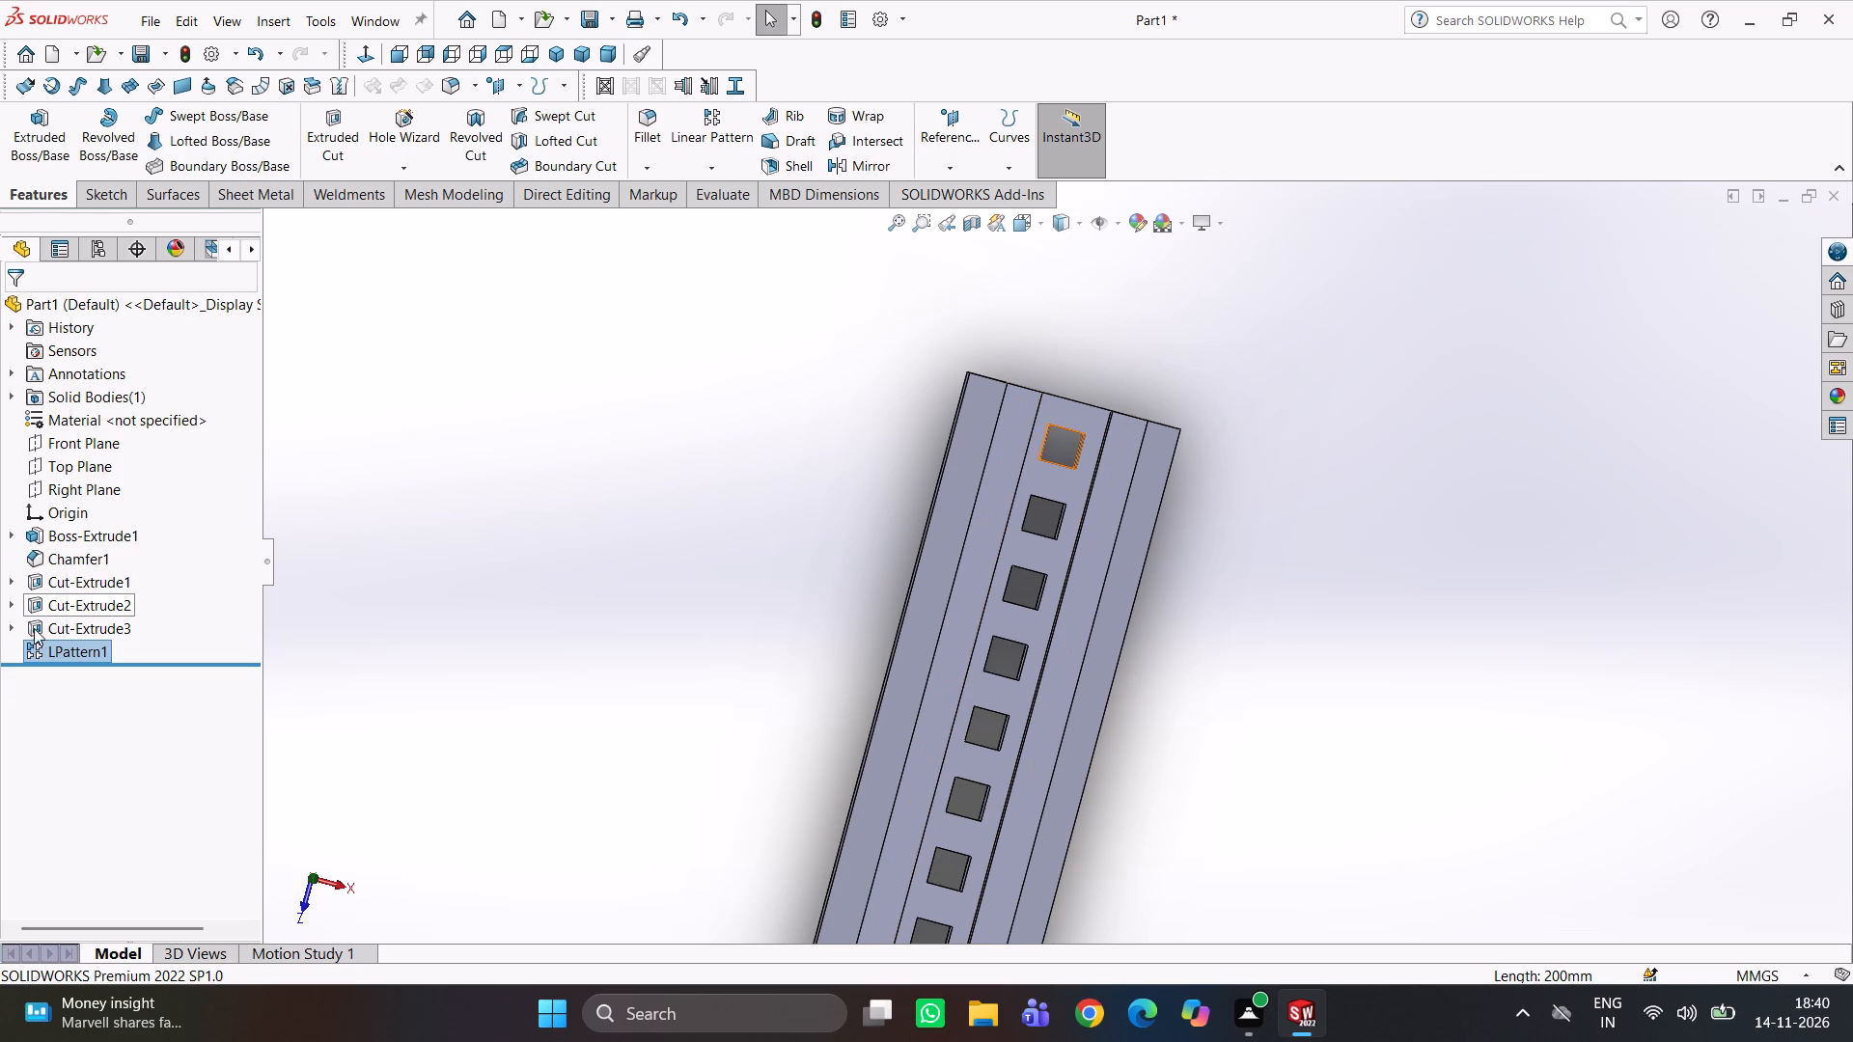
Edit the square cut's sketch, set its distance from the bar's back end edge to 2 mm, and exit the sketch.
click(9, 627)
click(60, 648)
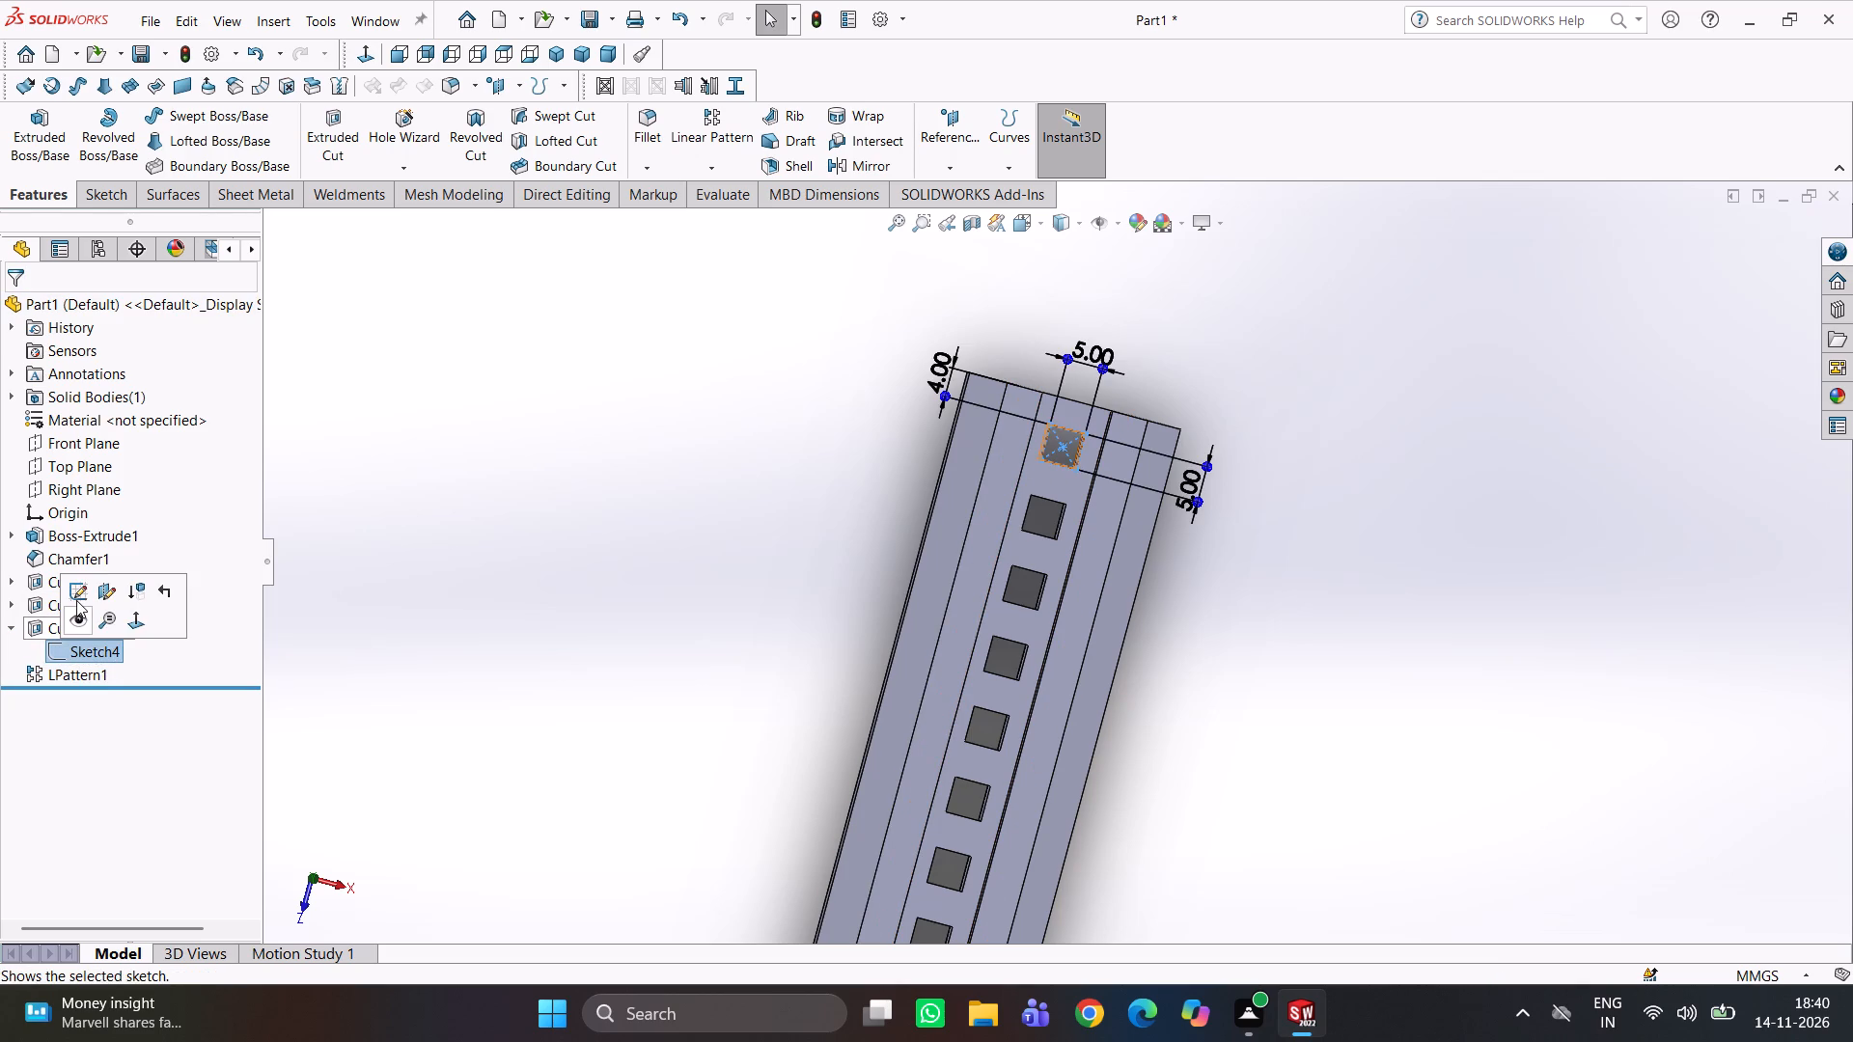
click(76, 600)
scroll(1005, 290, down, 4)
scroll(1005, 315, up, 3)
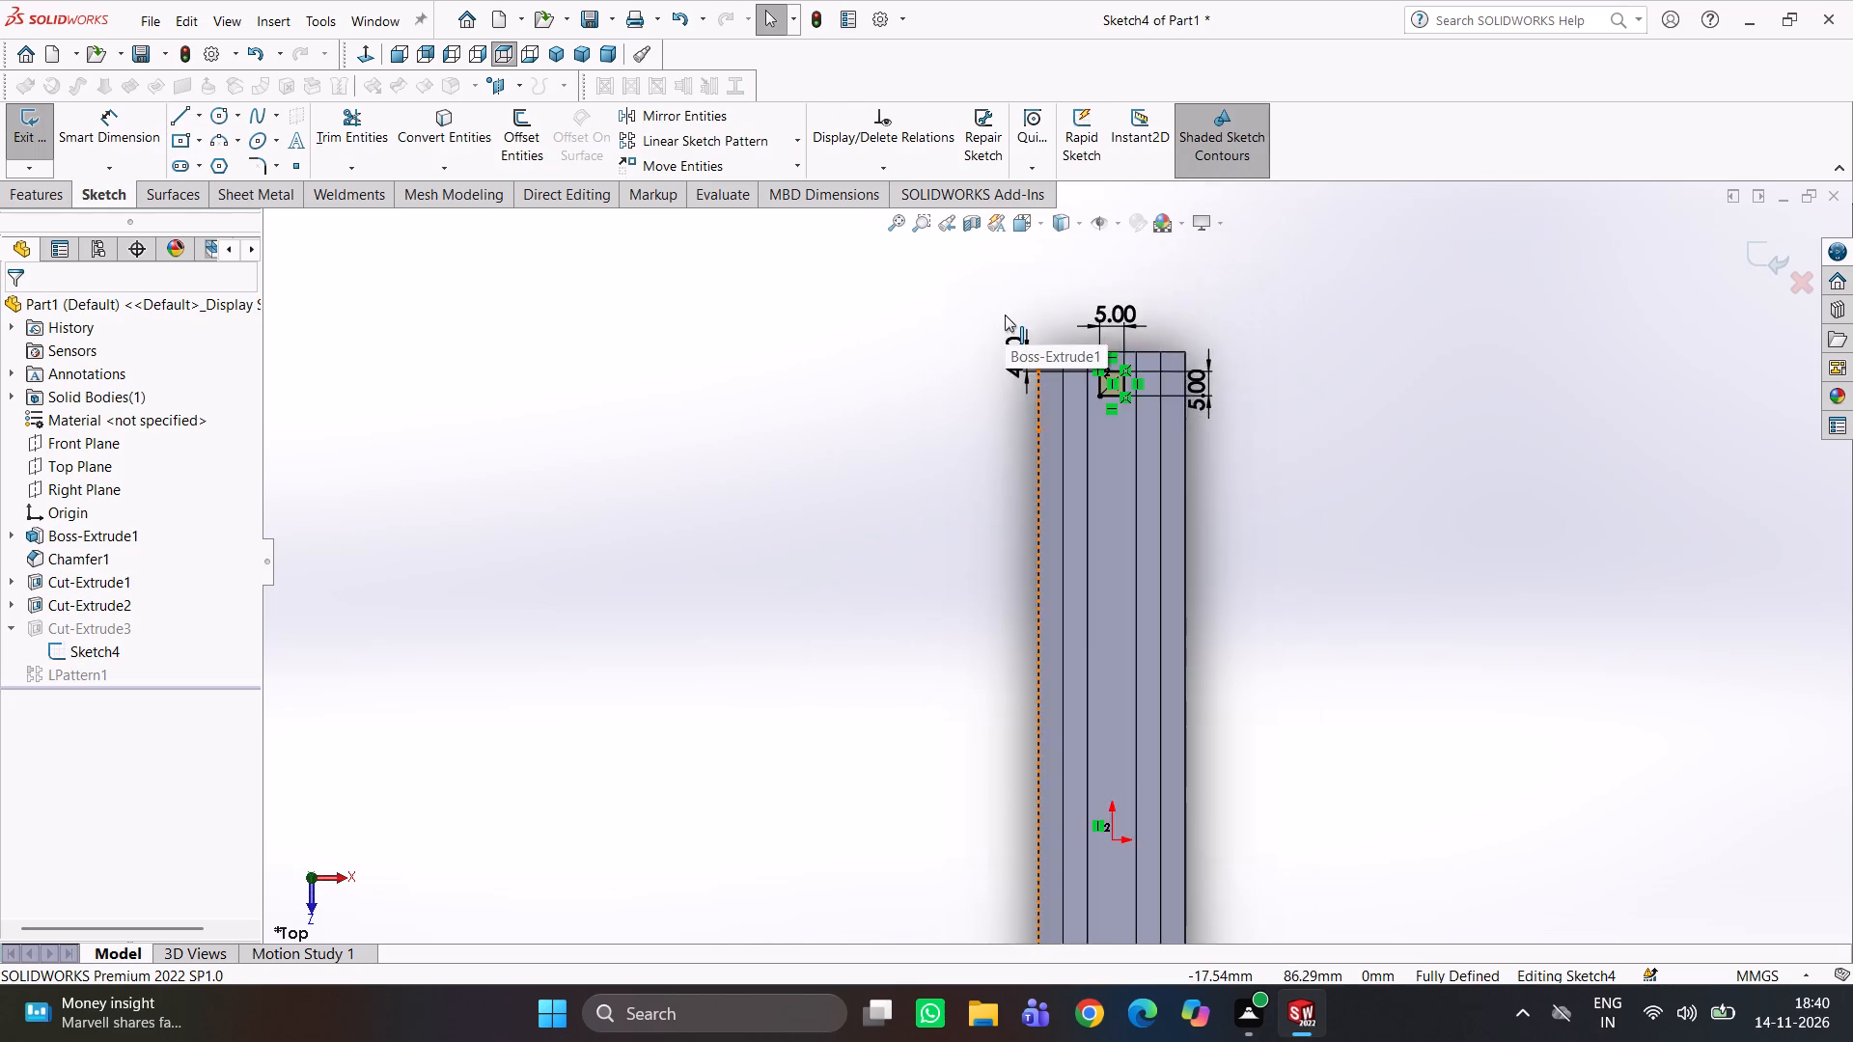
scroll(1005, 315, down, 3)
double_click(1046, 437)
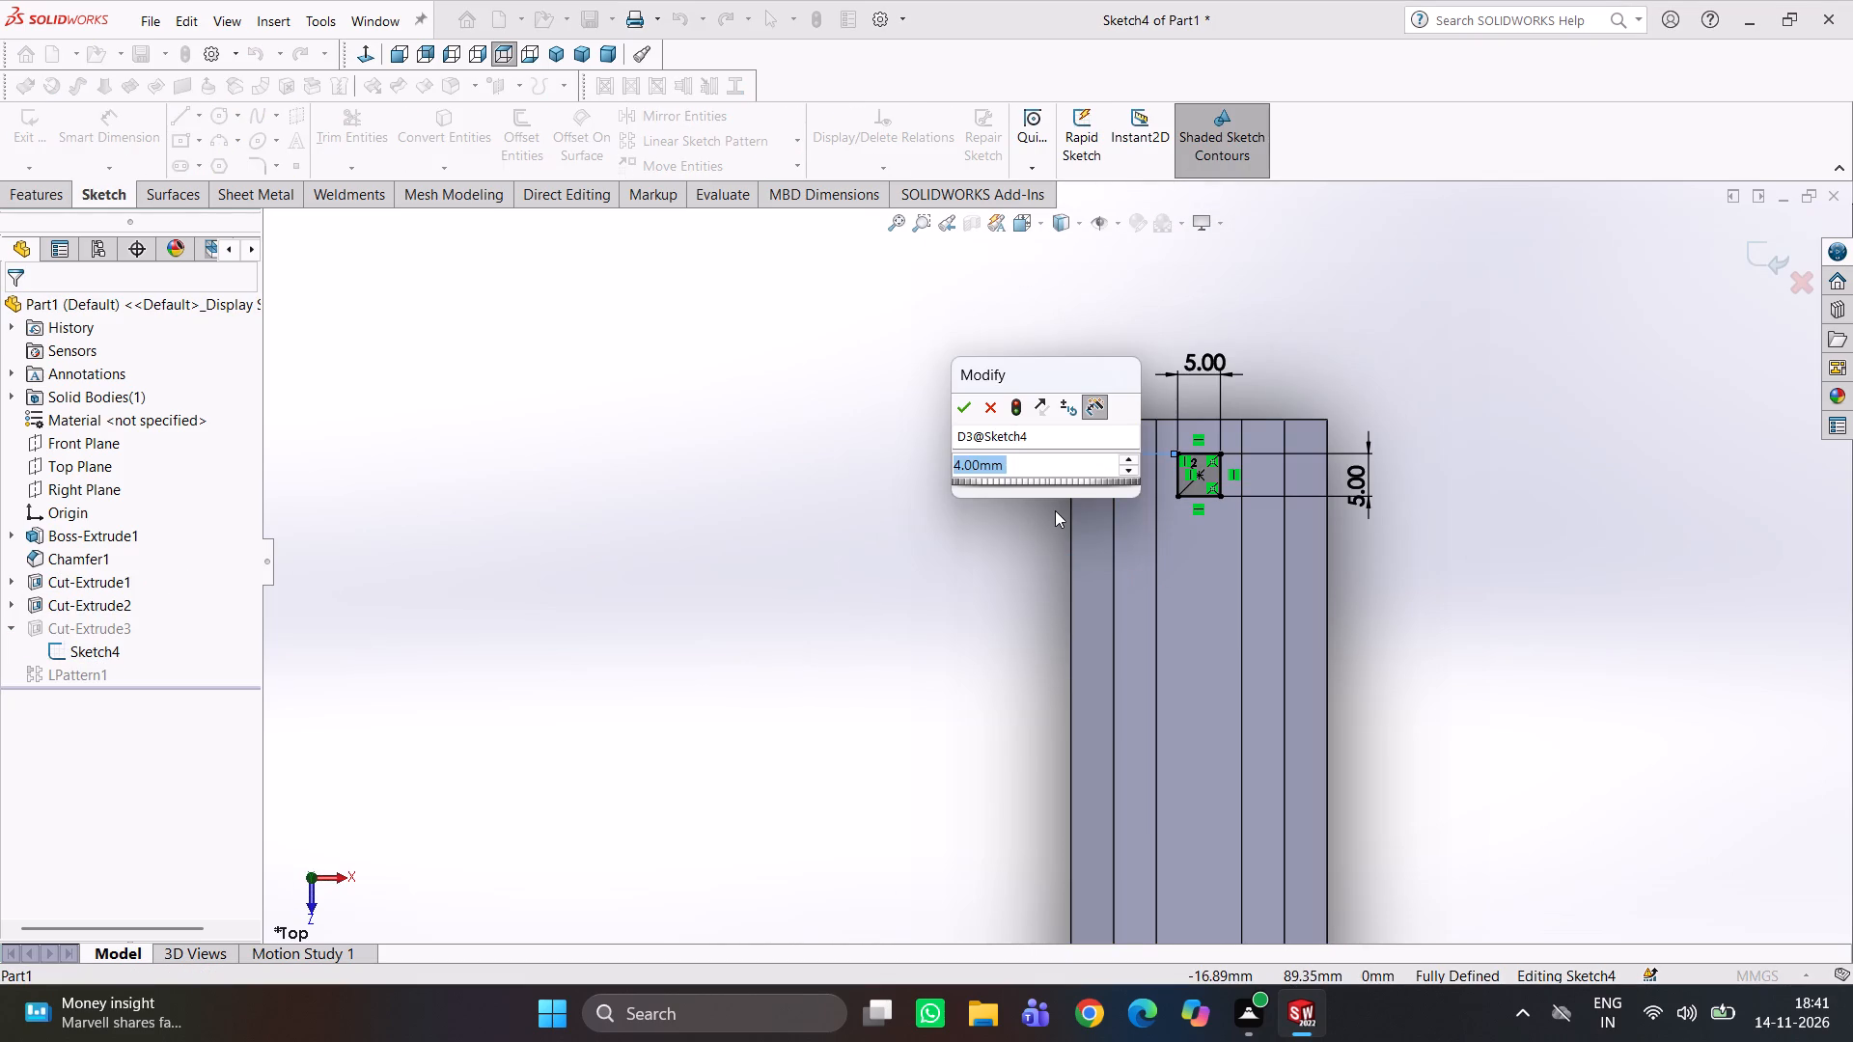
key(2)
key(Return)
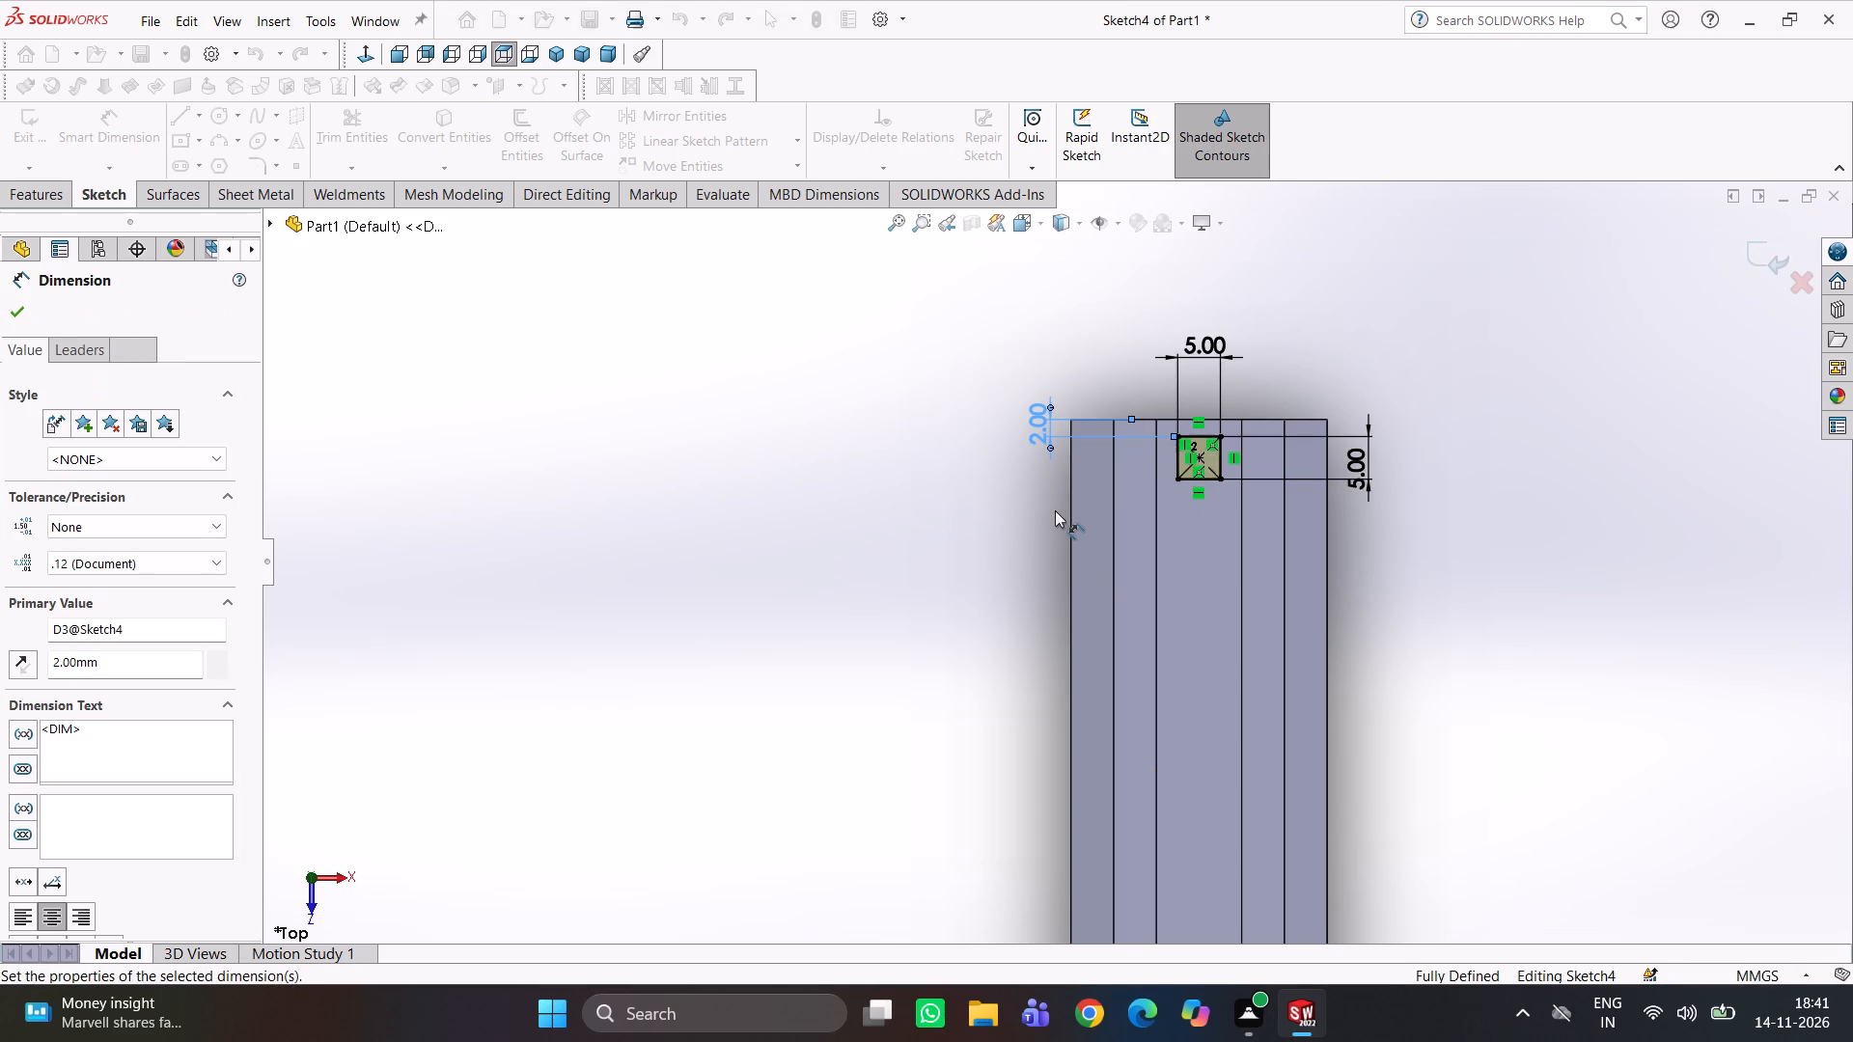
click(18, 325)
scroll(769, 548, up, 4)
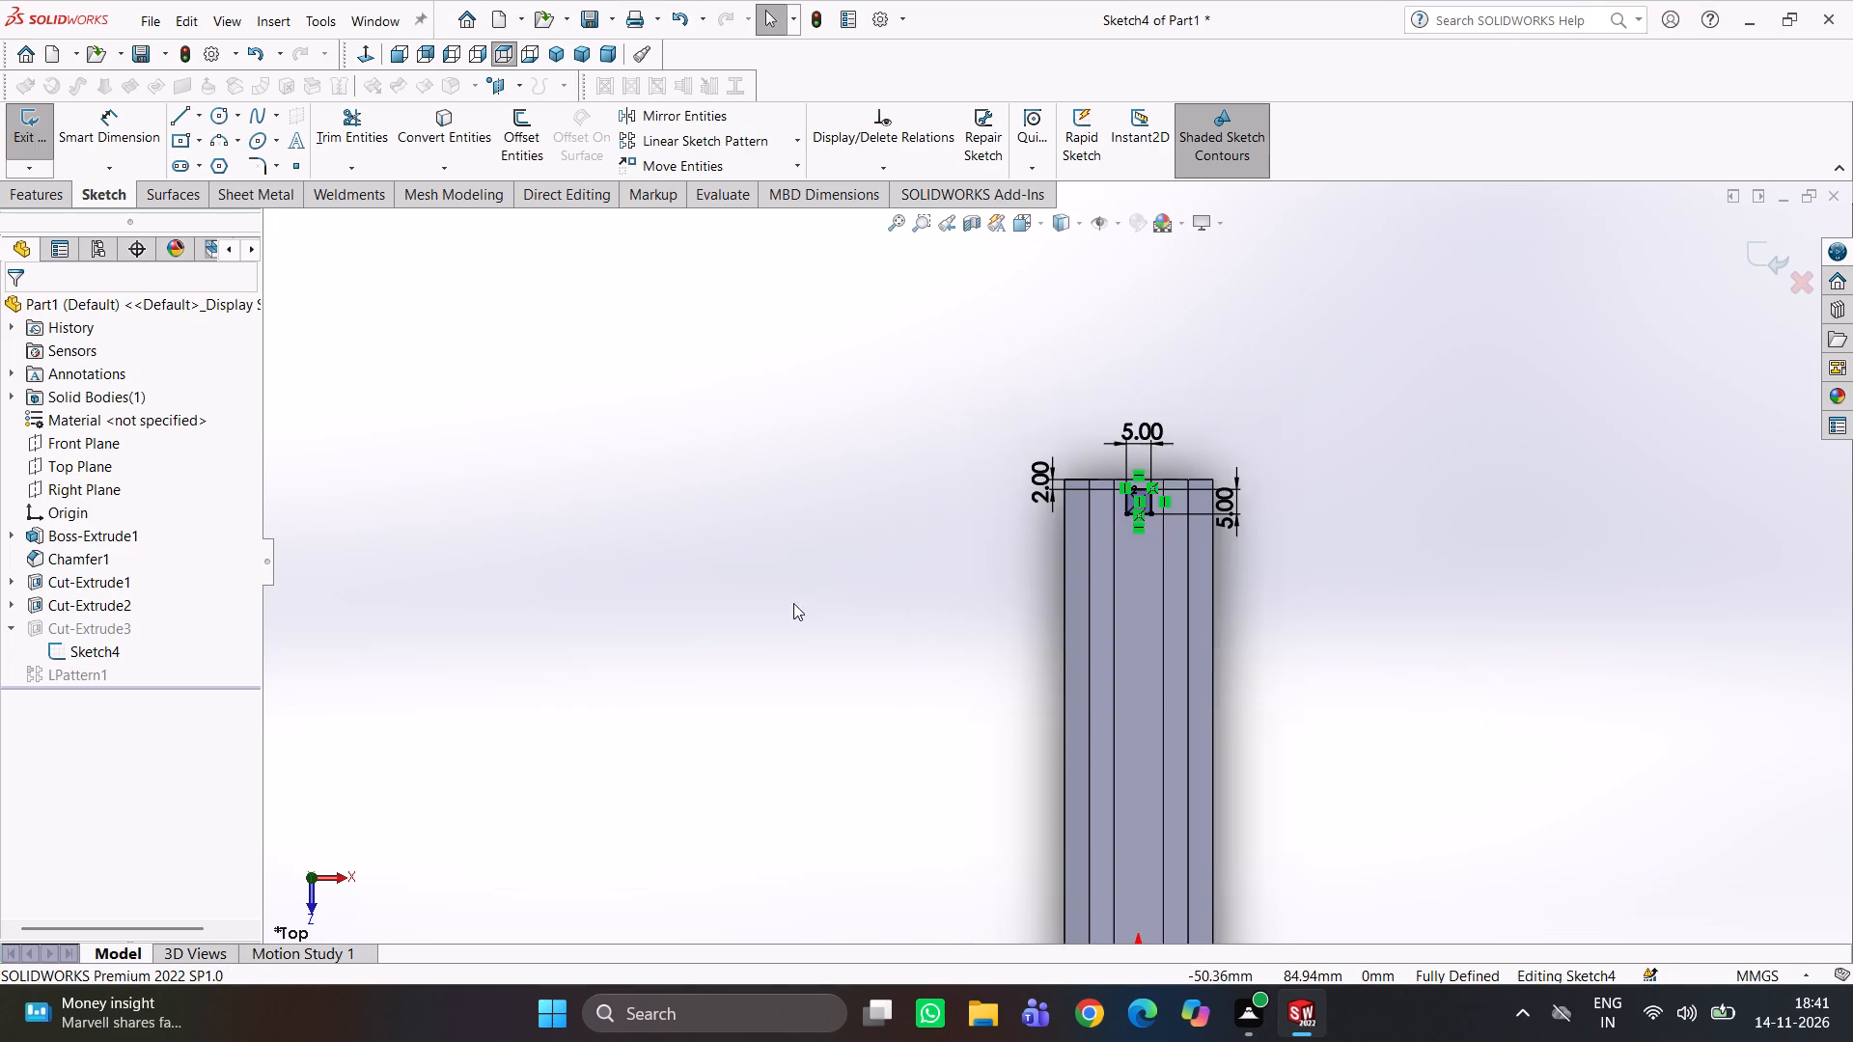
scroll(793, 603, up, 7)
click(1771, 259)
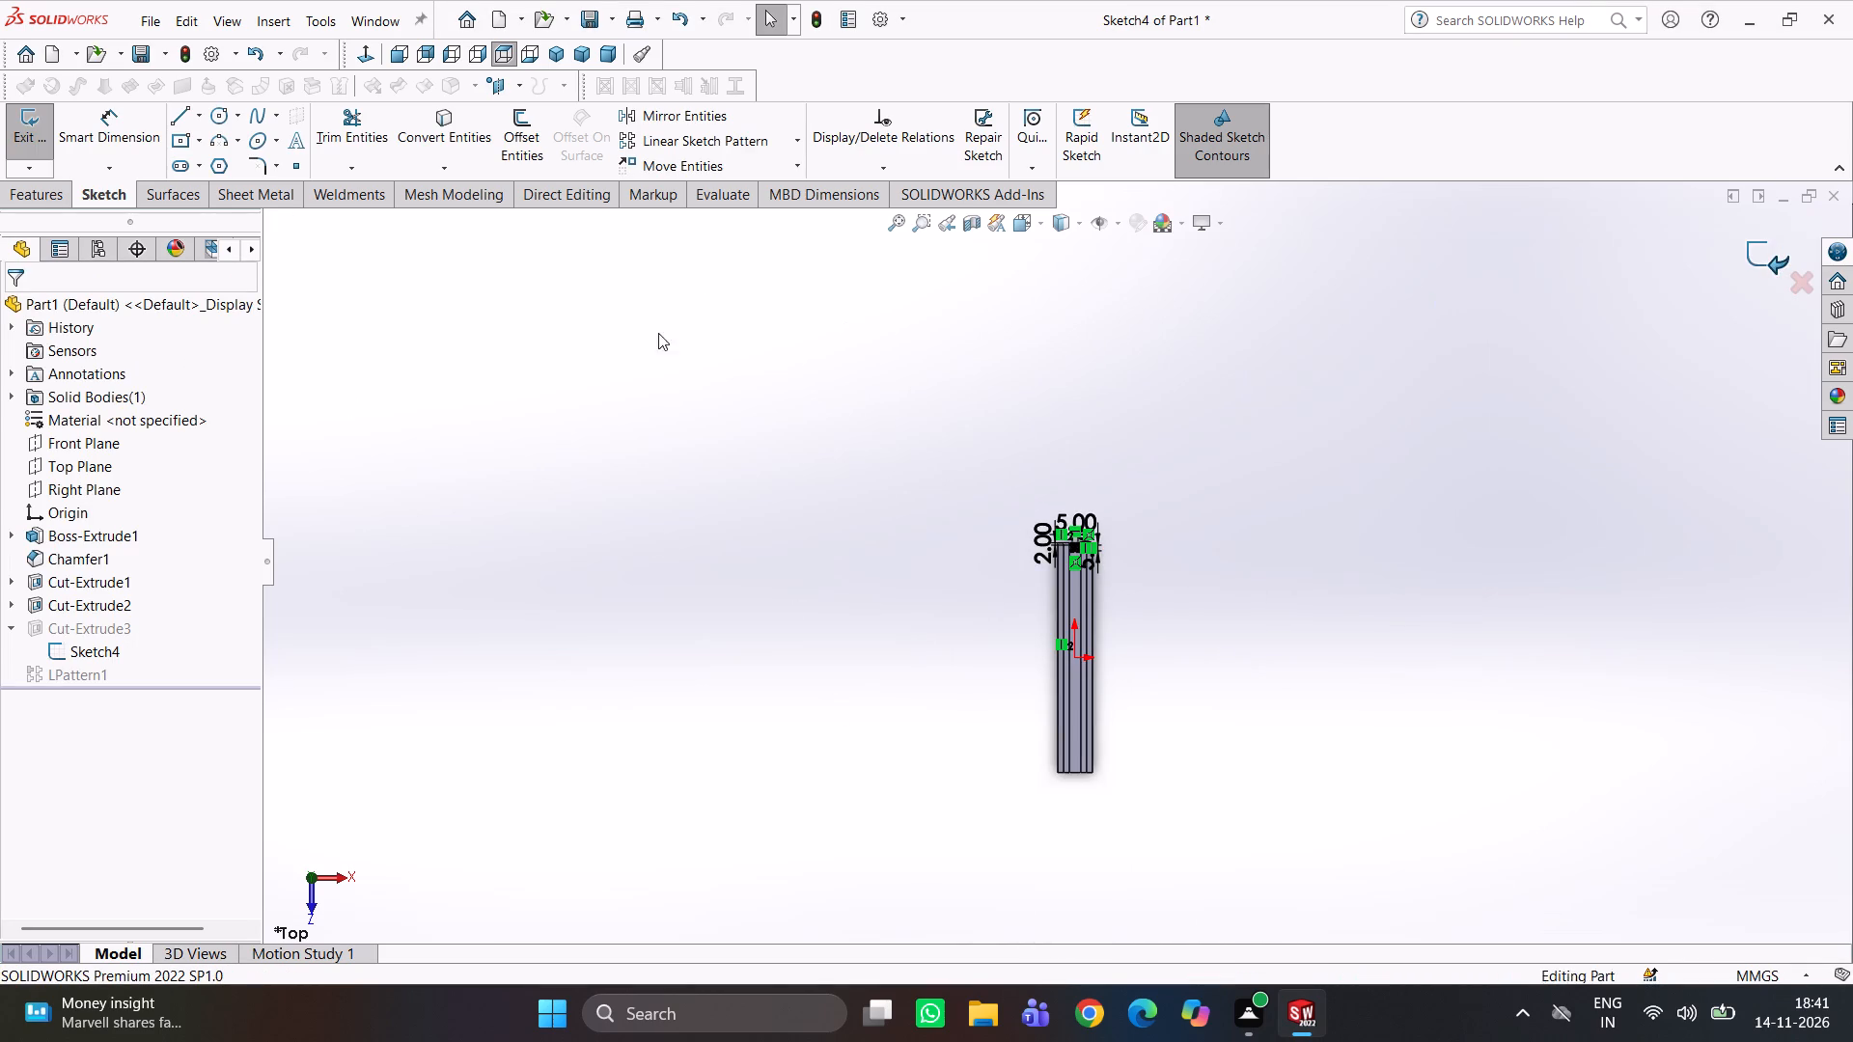
Examine the row of square cuts along the groove and their spacing at both ends of the bar.
scroll(1062, 731, down, 4)
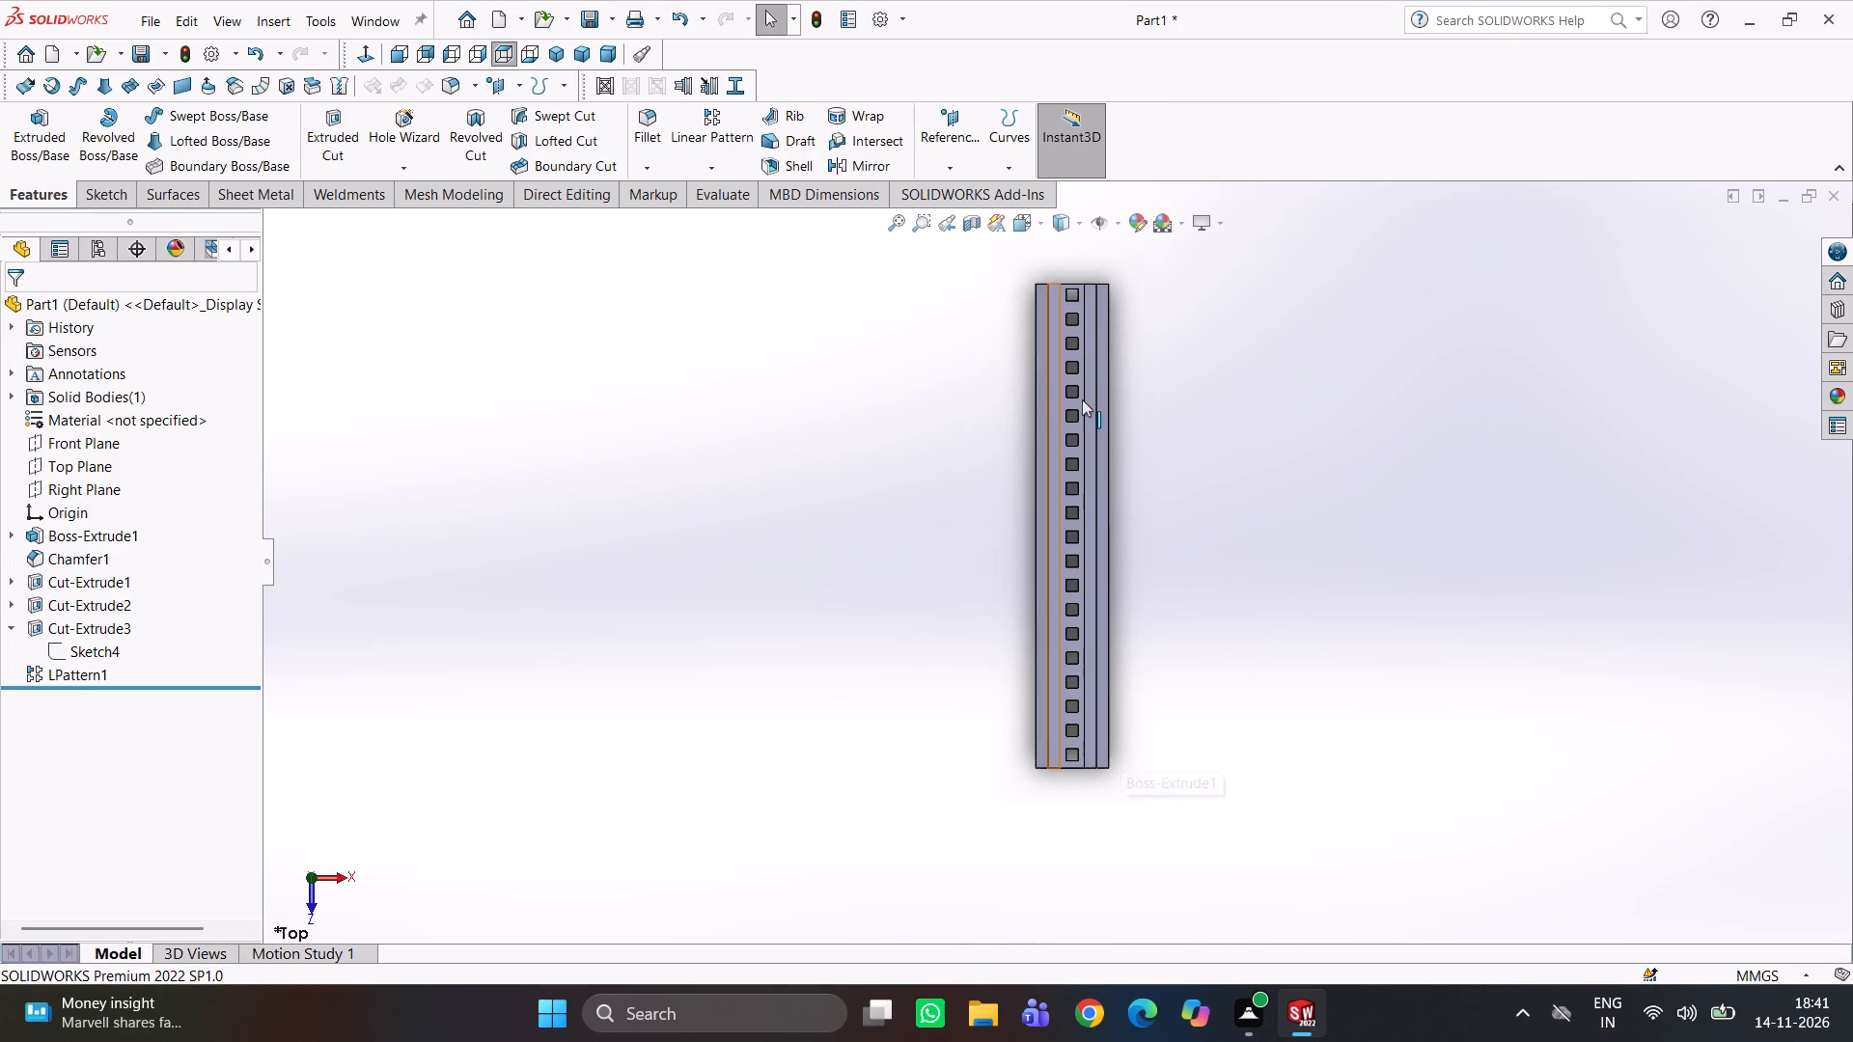
scroll(1110, 745, down, 1)
scroll(1066, 739, up, 2)
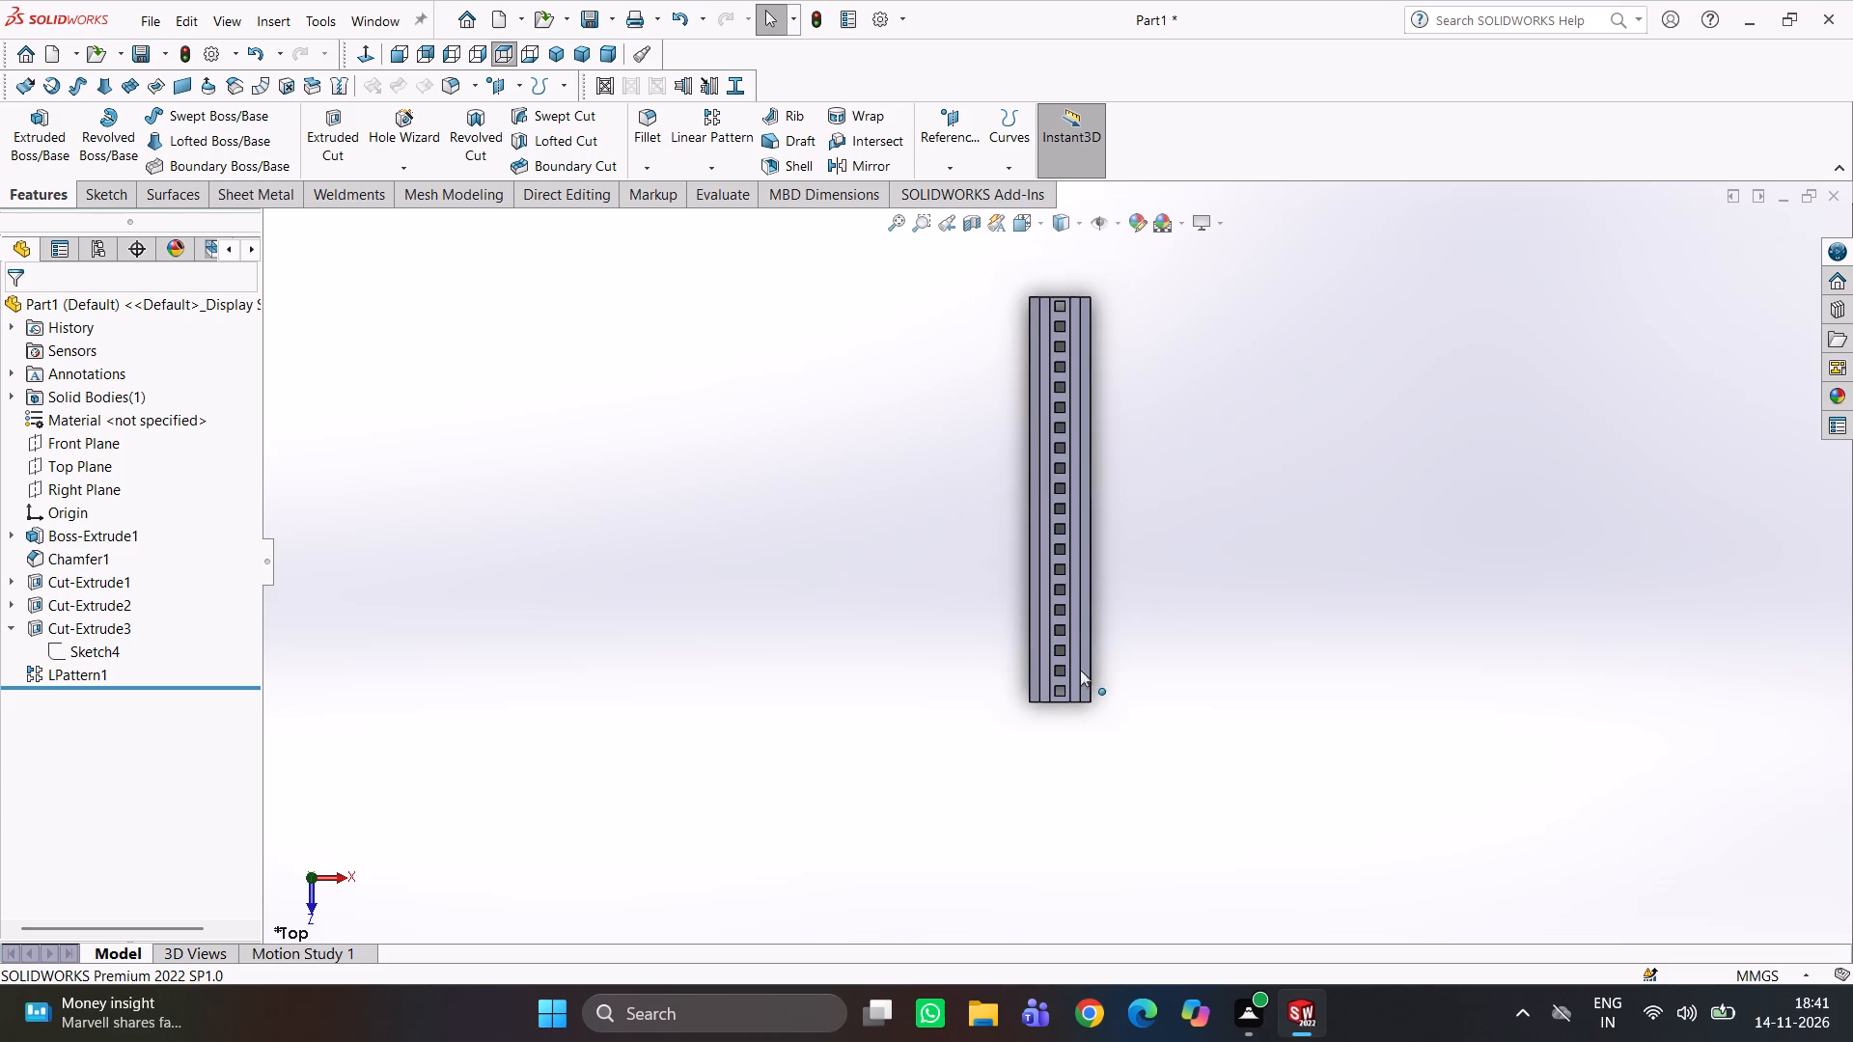
scroll(1086, 544, down, 1)
middle_drag(1176, 489, 1150, 269)
scroll(1166, 429, down, 2)
middle_click(1211, 427)
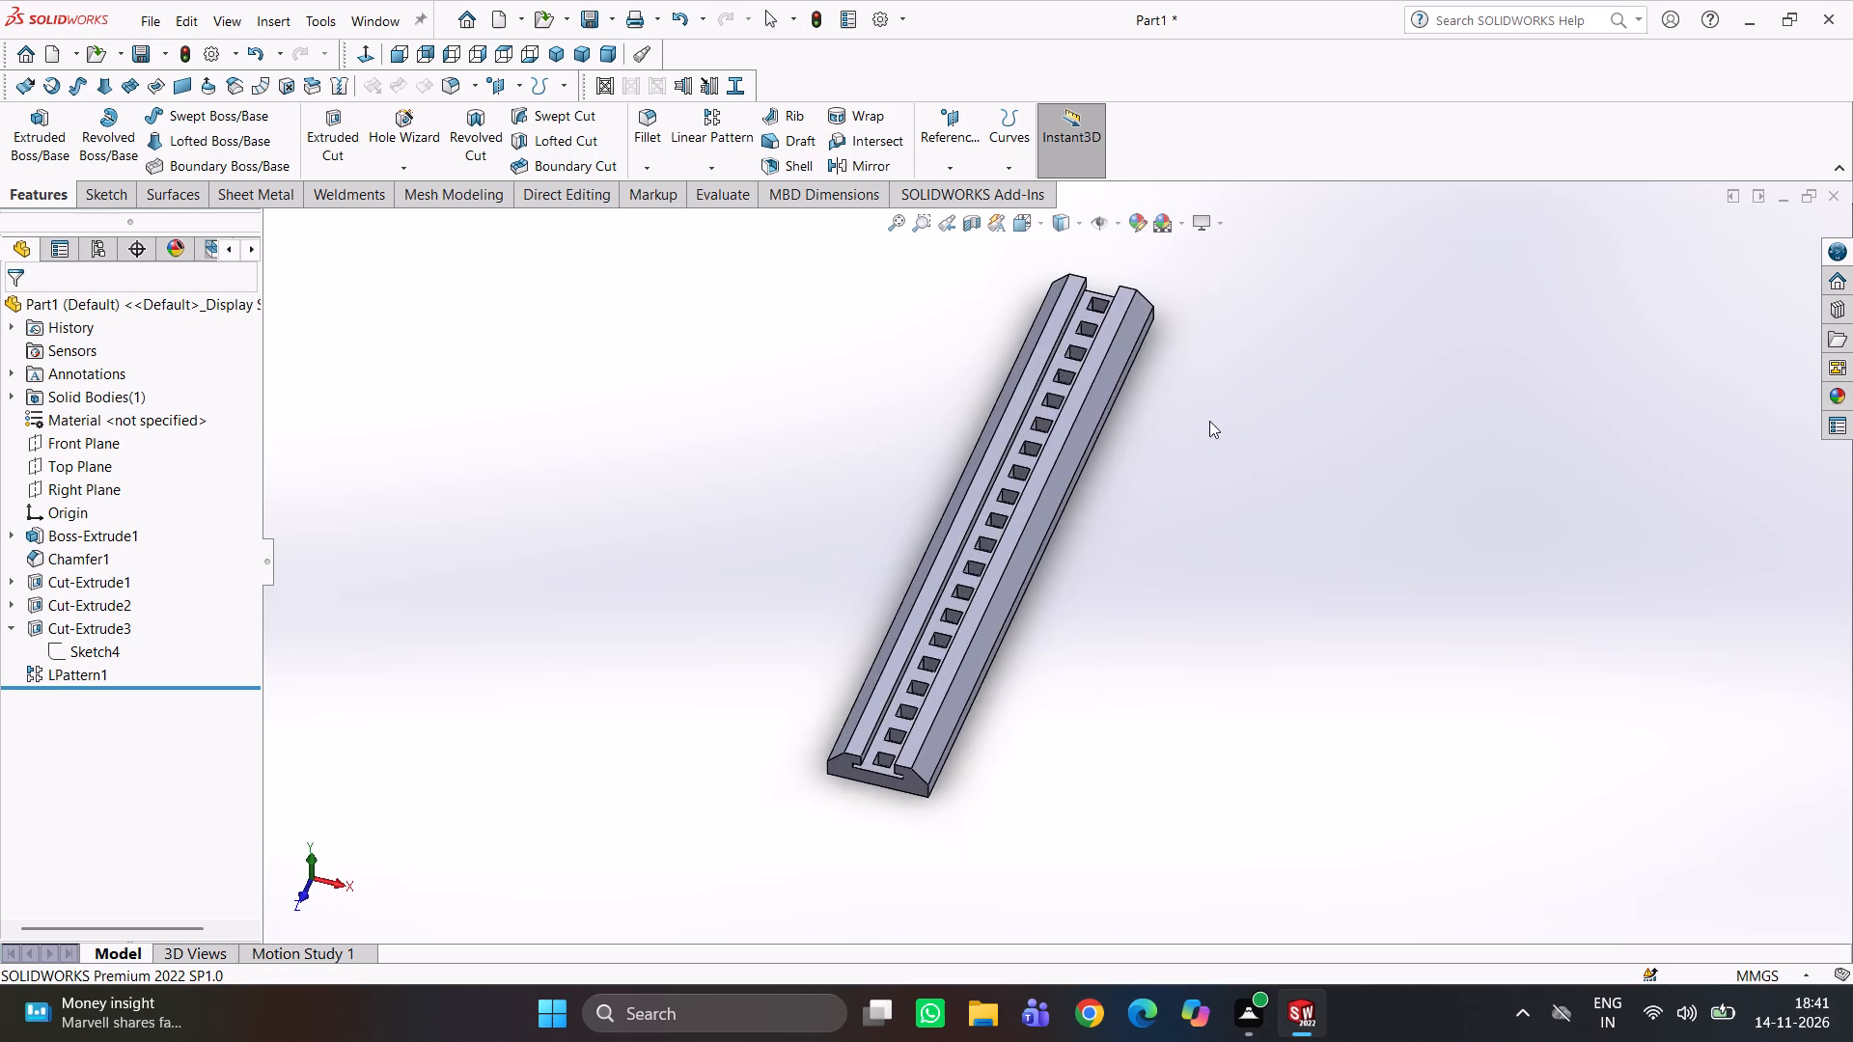
scroll(1118, 381, up, 2)
scroll(1066, 430, down, 1)
middle_drag(1069, 444, 1093, 601)
scroll(1060, 564, down, 2)
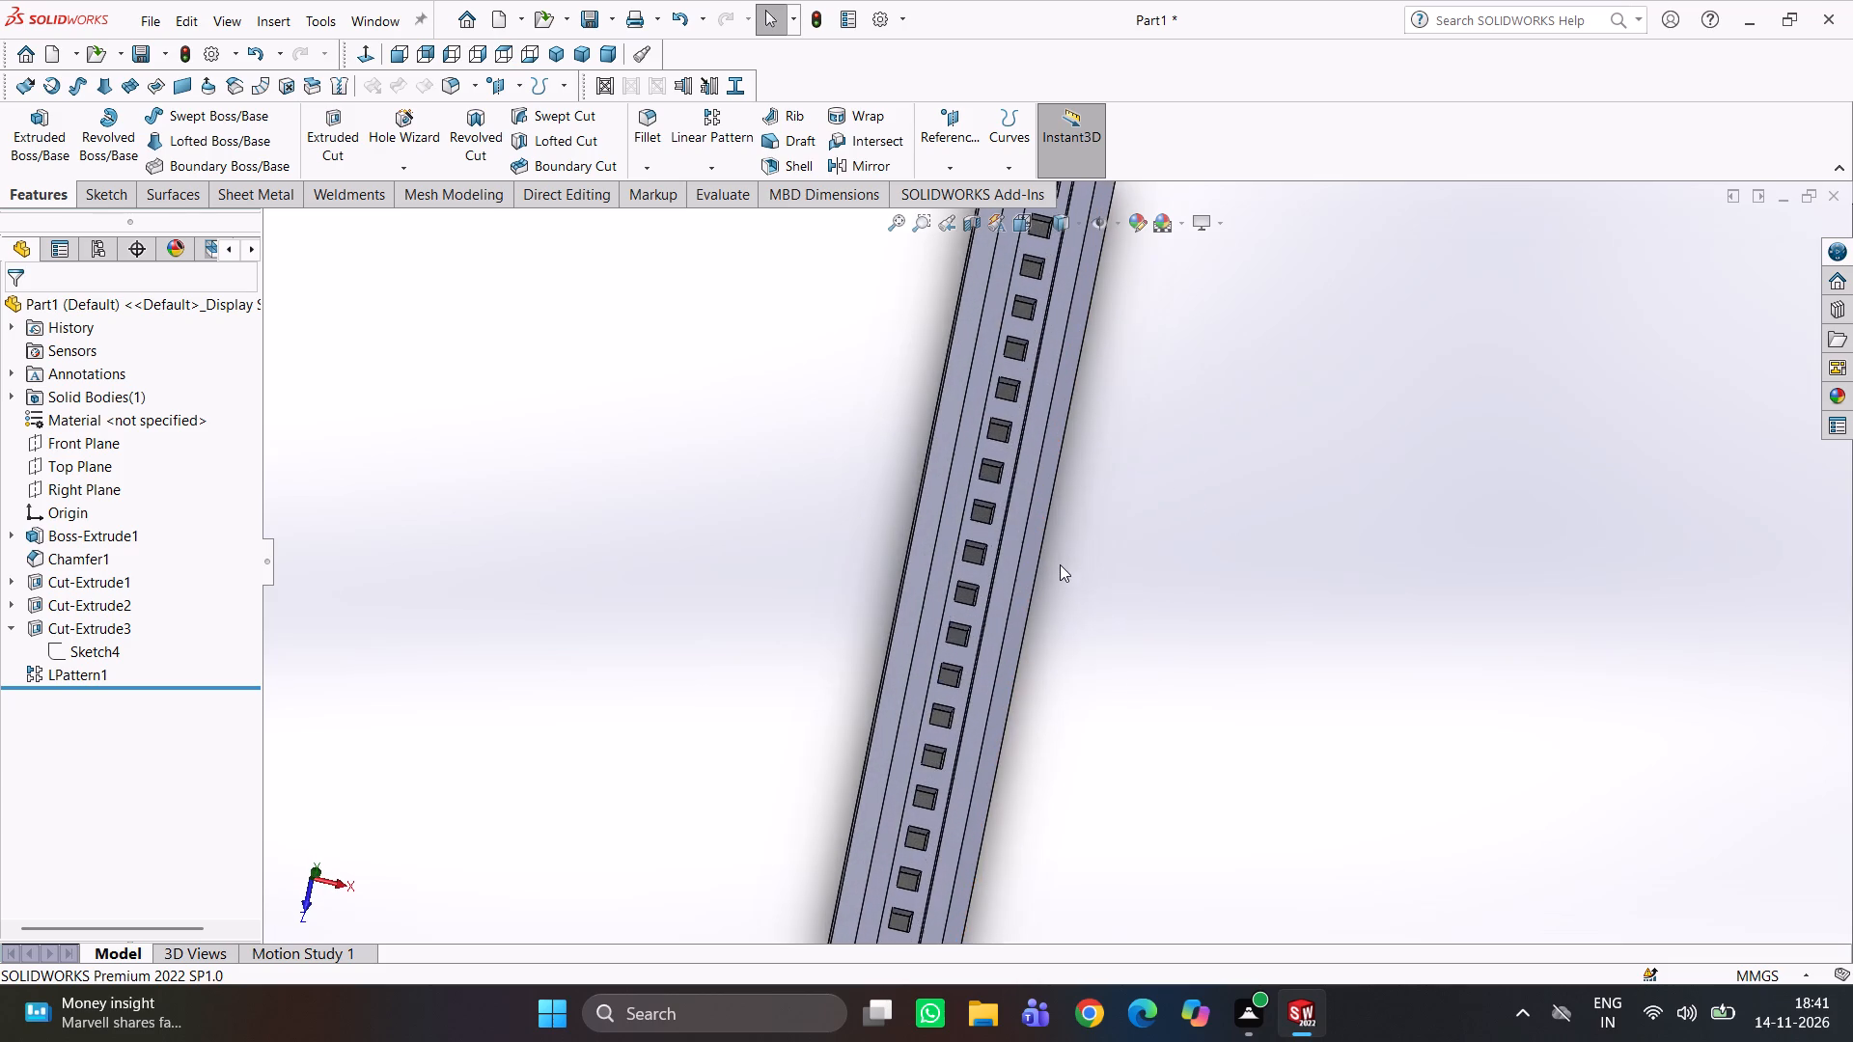
middle_drag(1056, 563, 1046, 597)
scroll(1056, 563, down, 1)
scroll(1035, 571, up, 5)
scroll(1061, 470, down, 3)
middle_drag(1060, 416, 1061, 481)
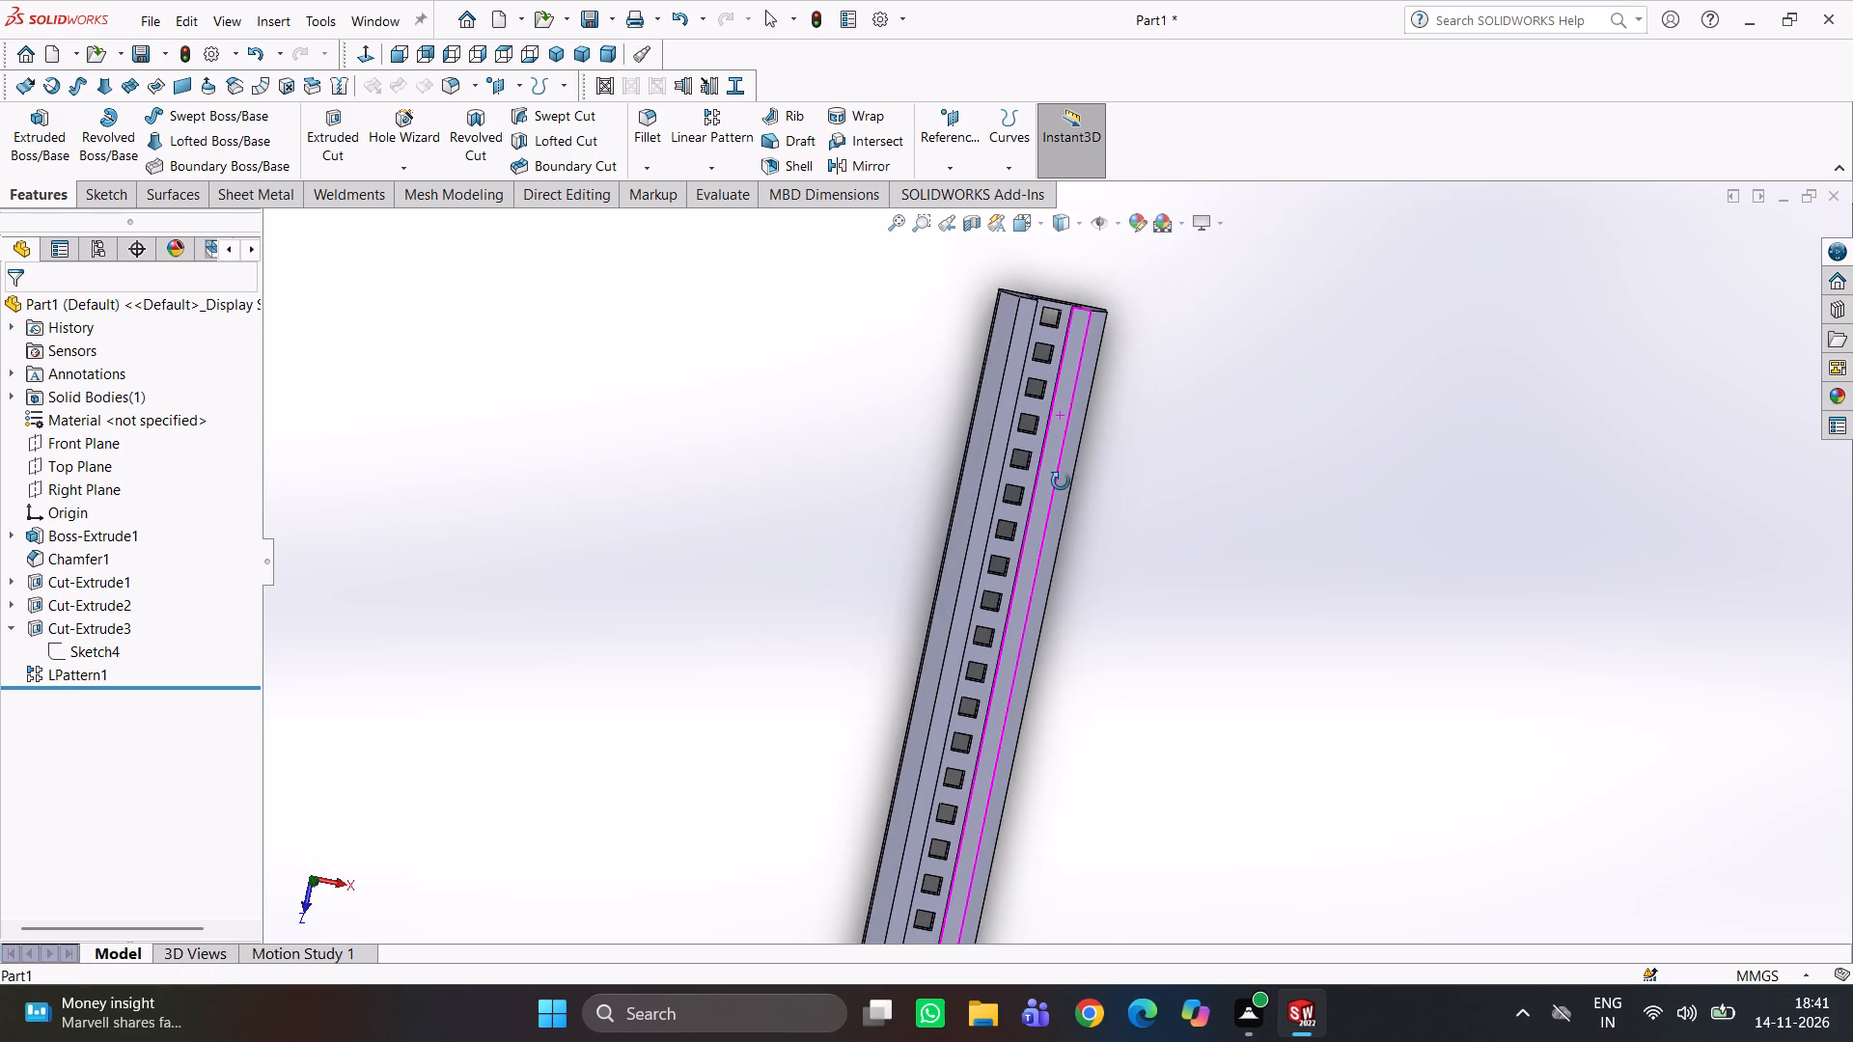
middle_drag(1061, 481, 1055, 725)
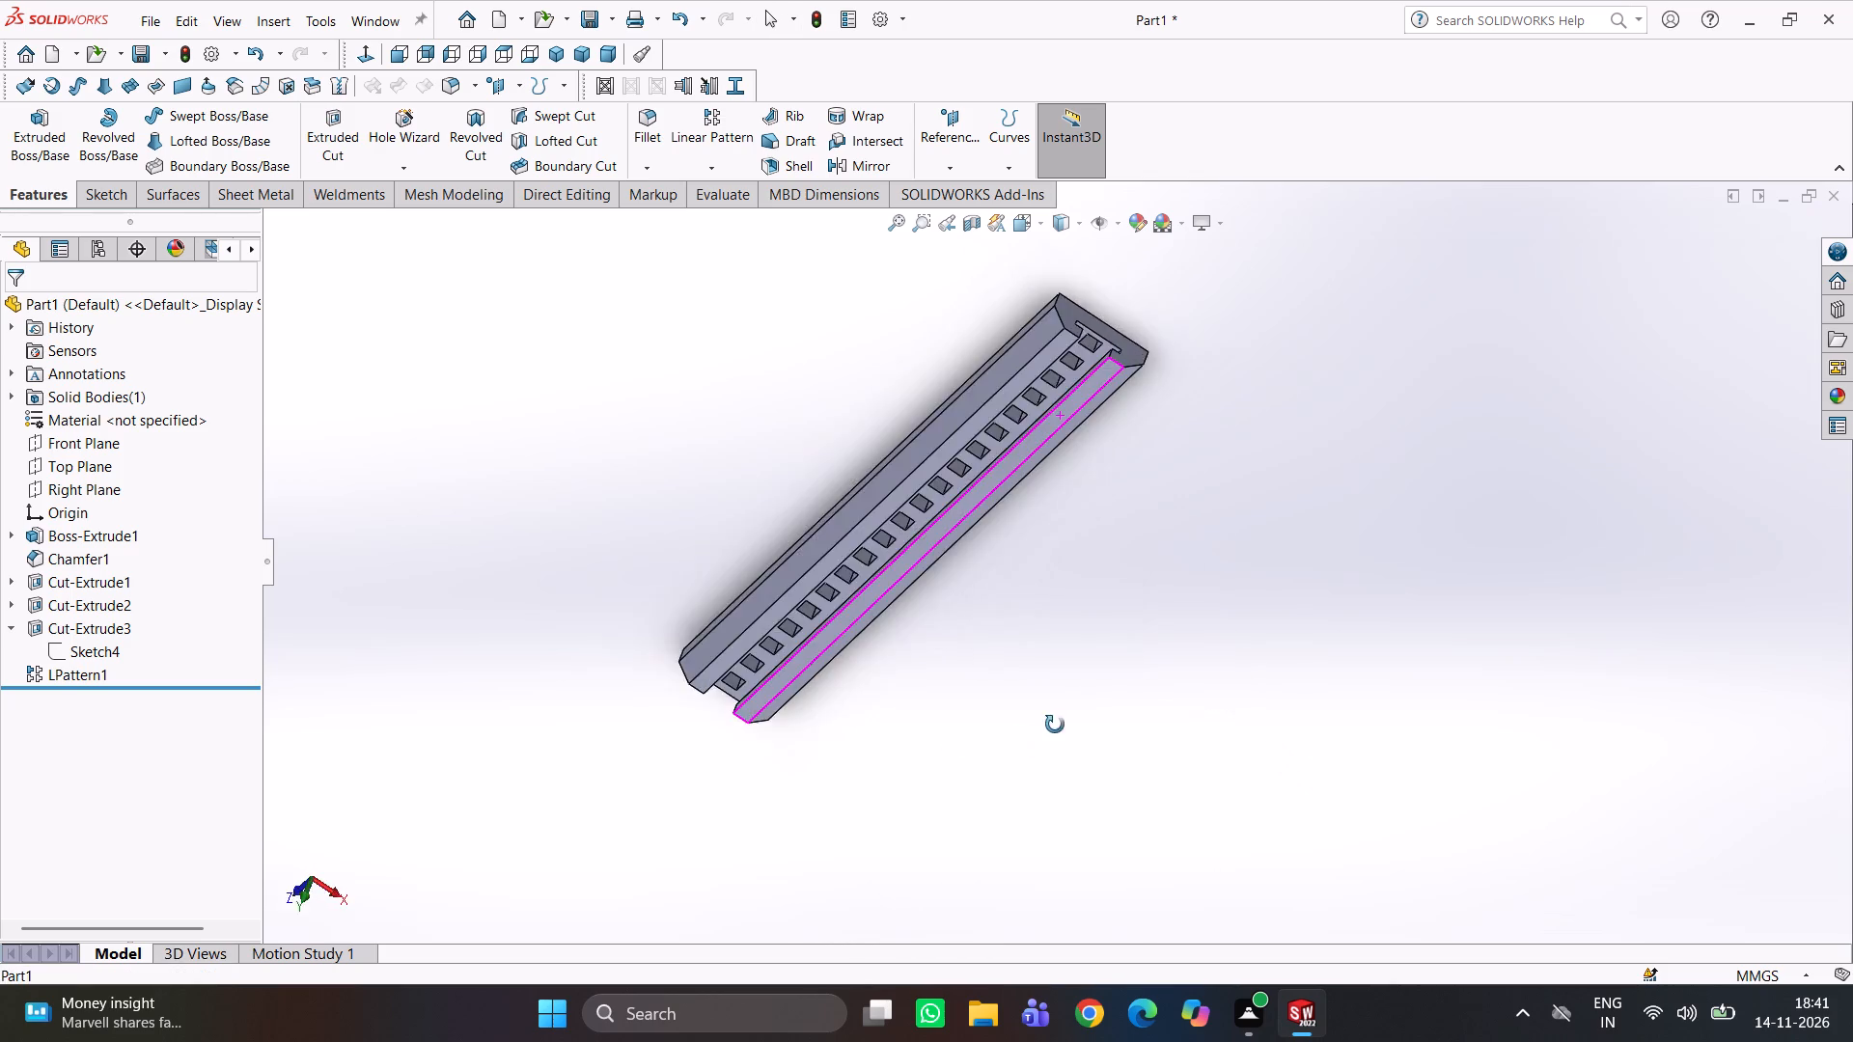
Examine the bar's groove, chamfered sides, underside and row of square cuts from several angles.
middle_drag(1055, 725, 1117, 545)
scroll(1037, 542, up, 4)
middle_drag(1036, 550, 1068, 407)
scroll(1047, 475, down, 3)
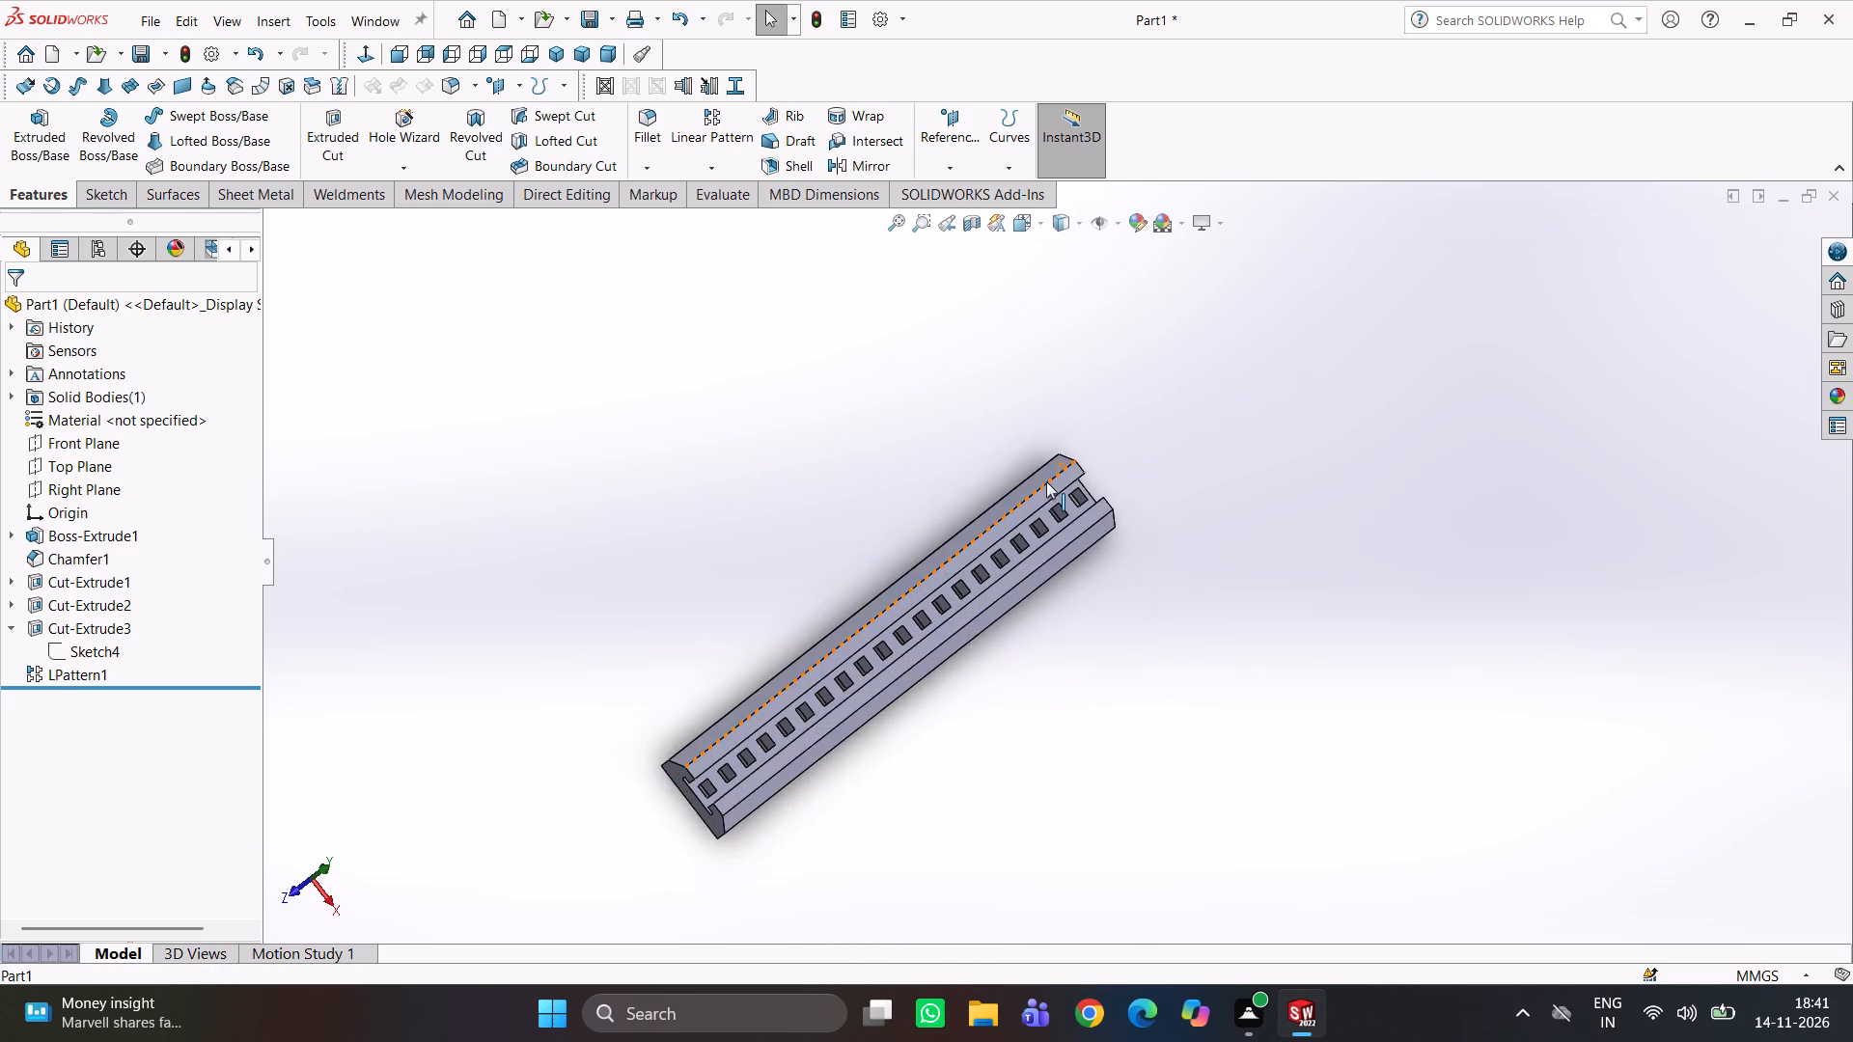
middle_drag(1037, 495, 1002, 332)
scroll(1031, 476, up, 1)
scroll(953, 514, down, 3)
middle_drag(962, 541, 951, 650)
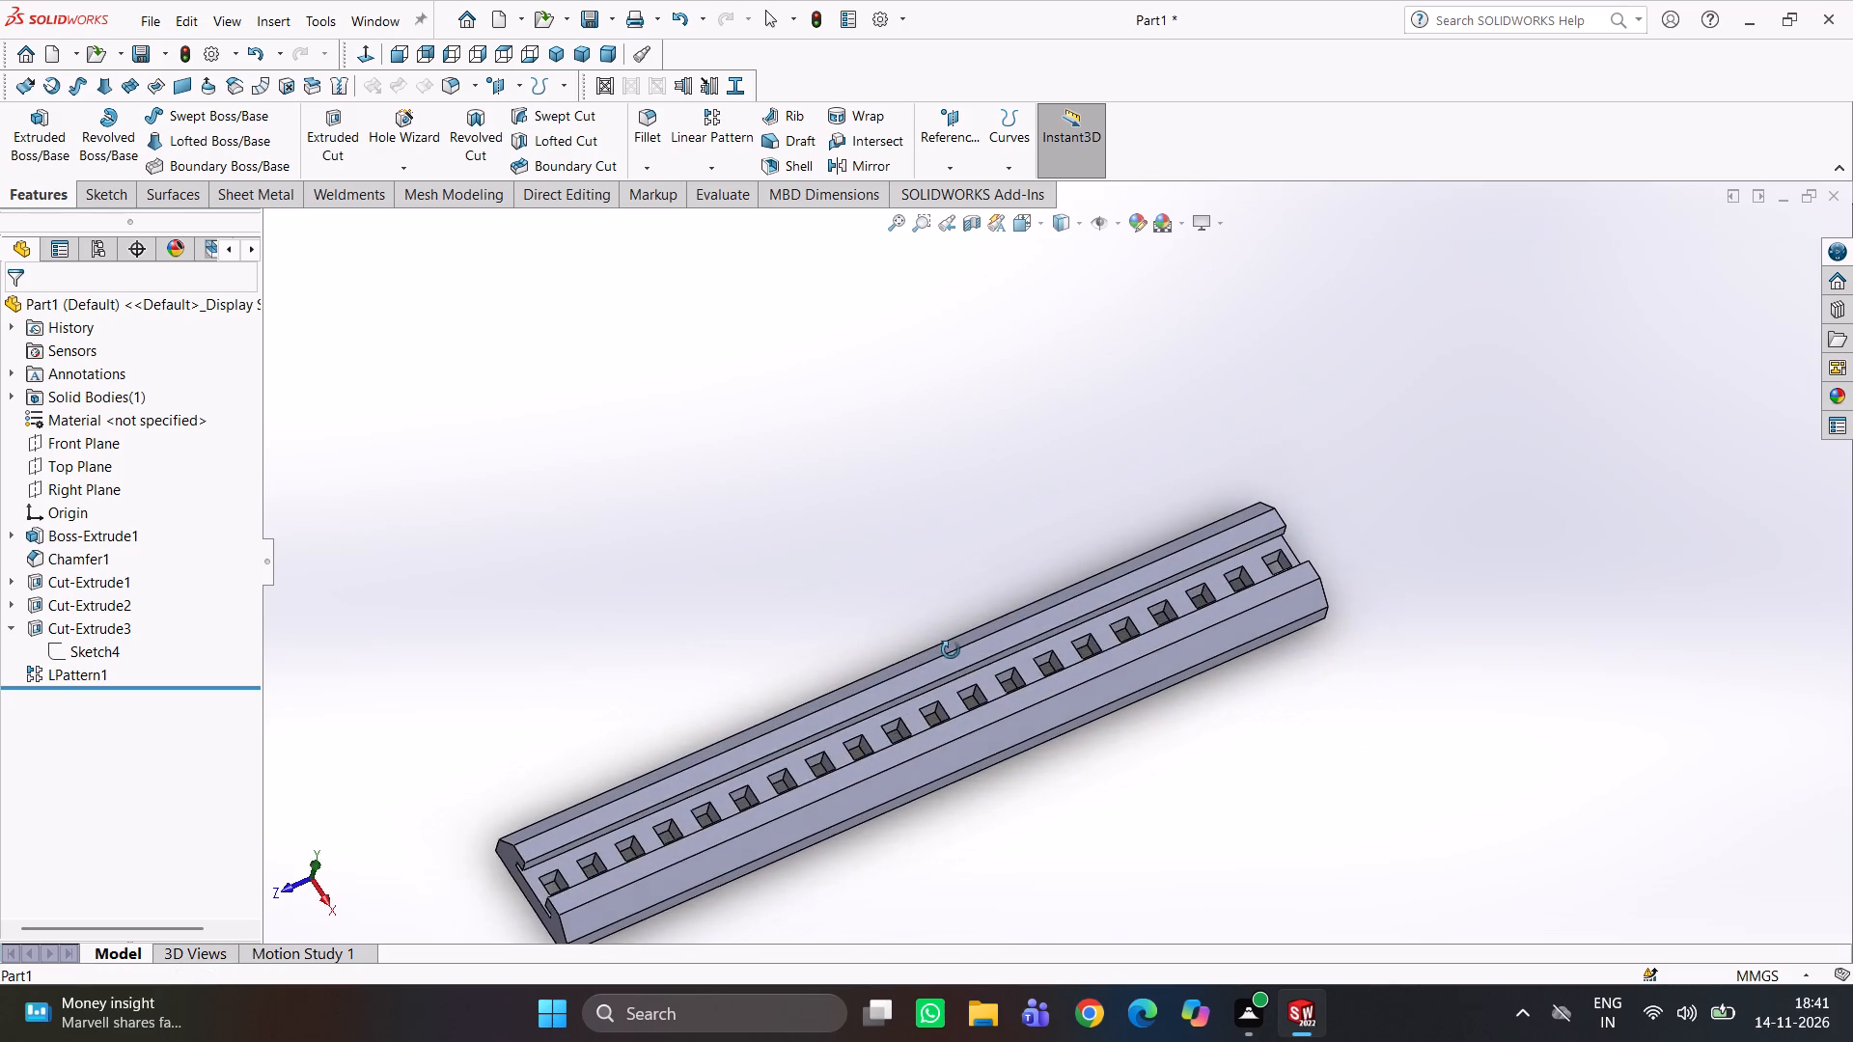
middle_drag(951, 650, 944, 671)
scroll(858, 719, down, 4)
middle_drag(947, 697, 824, 439)
scroll(983, 541, up, 4)
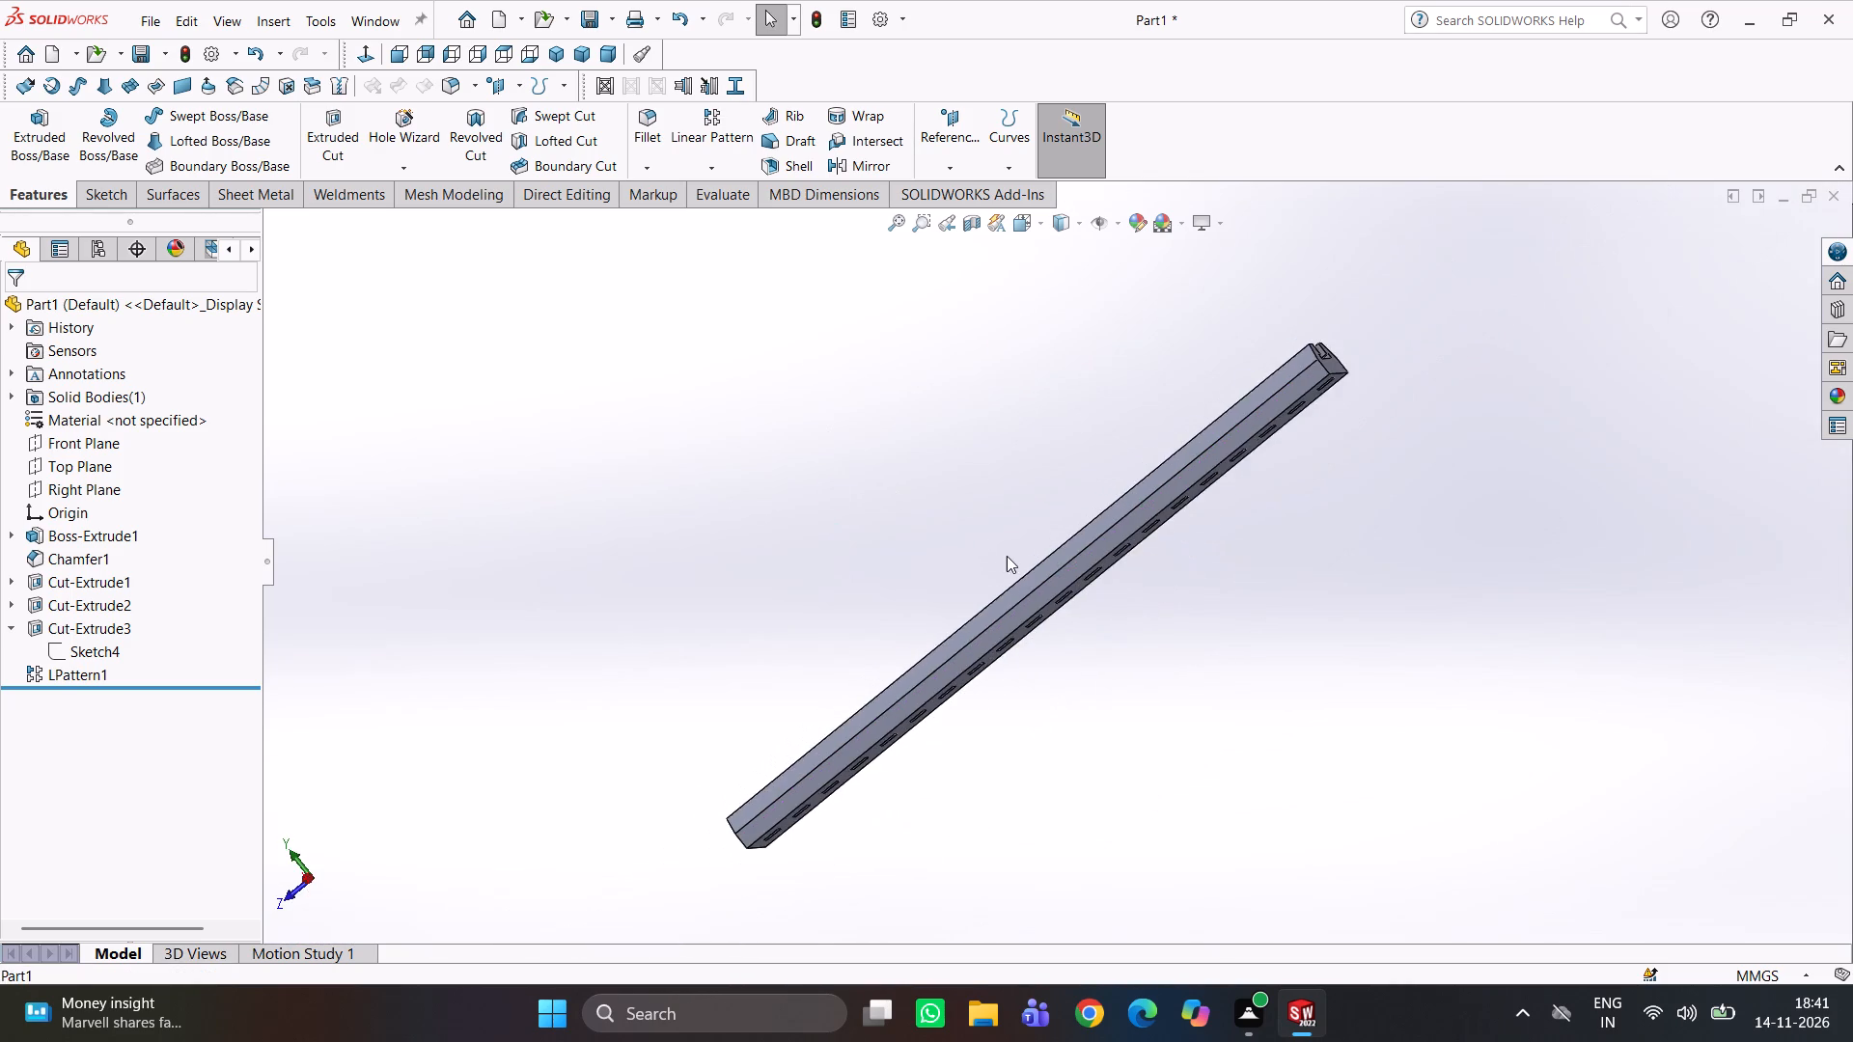
scroll(1007, 556, up, 2)
middle_drag(1010, 557, 1202, 606)
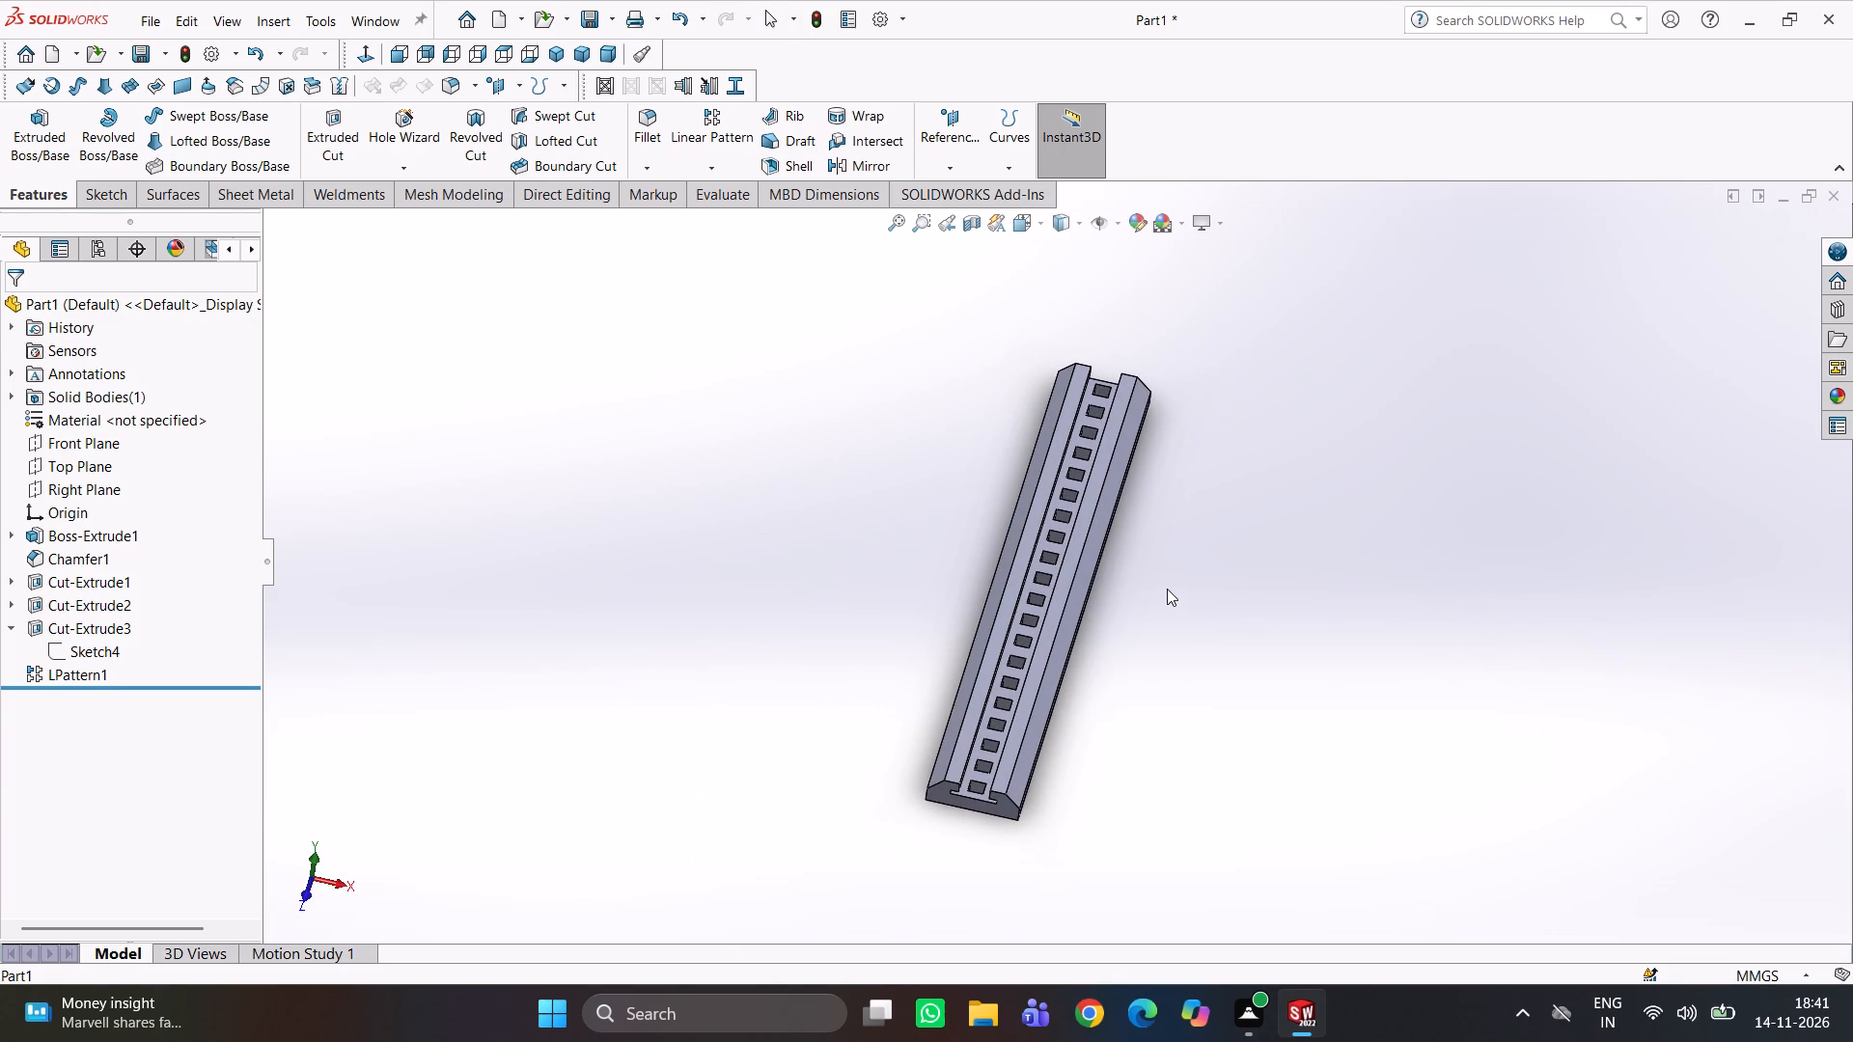
scroll(1110, 736, down, 4)
middle_drag(1099, 681, 1093, 573)
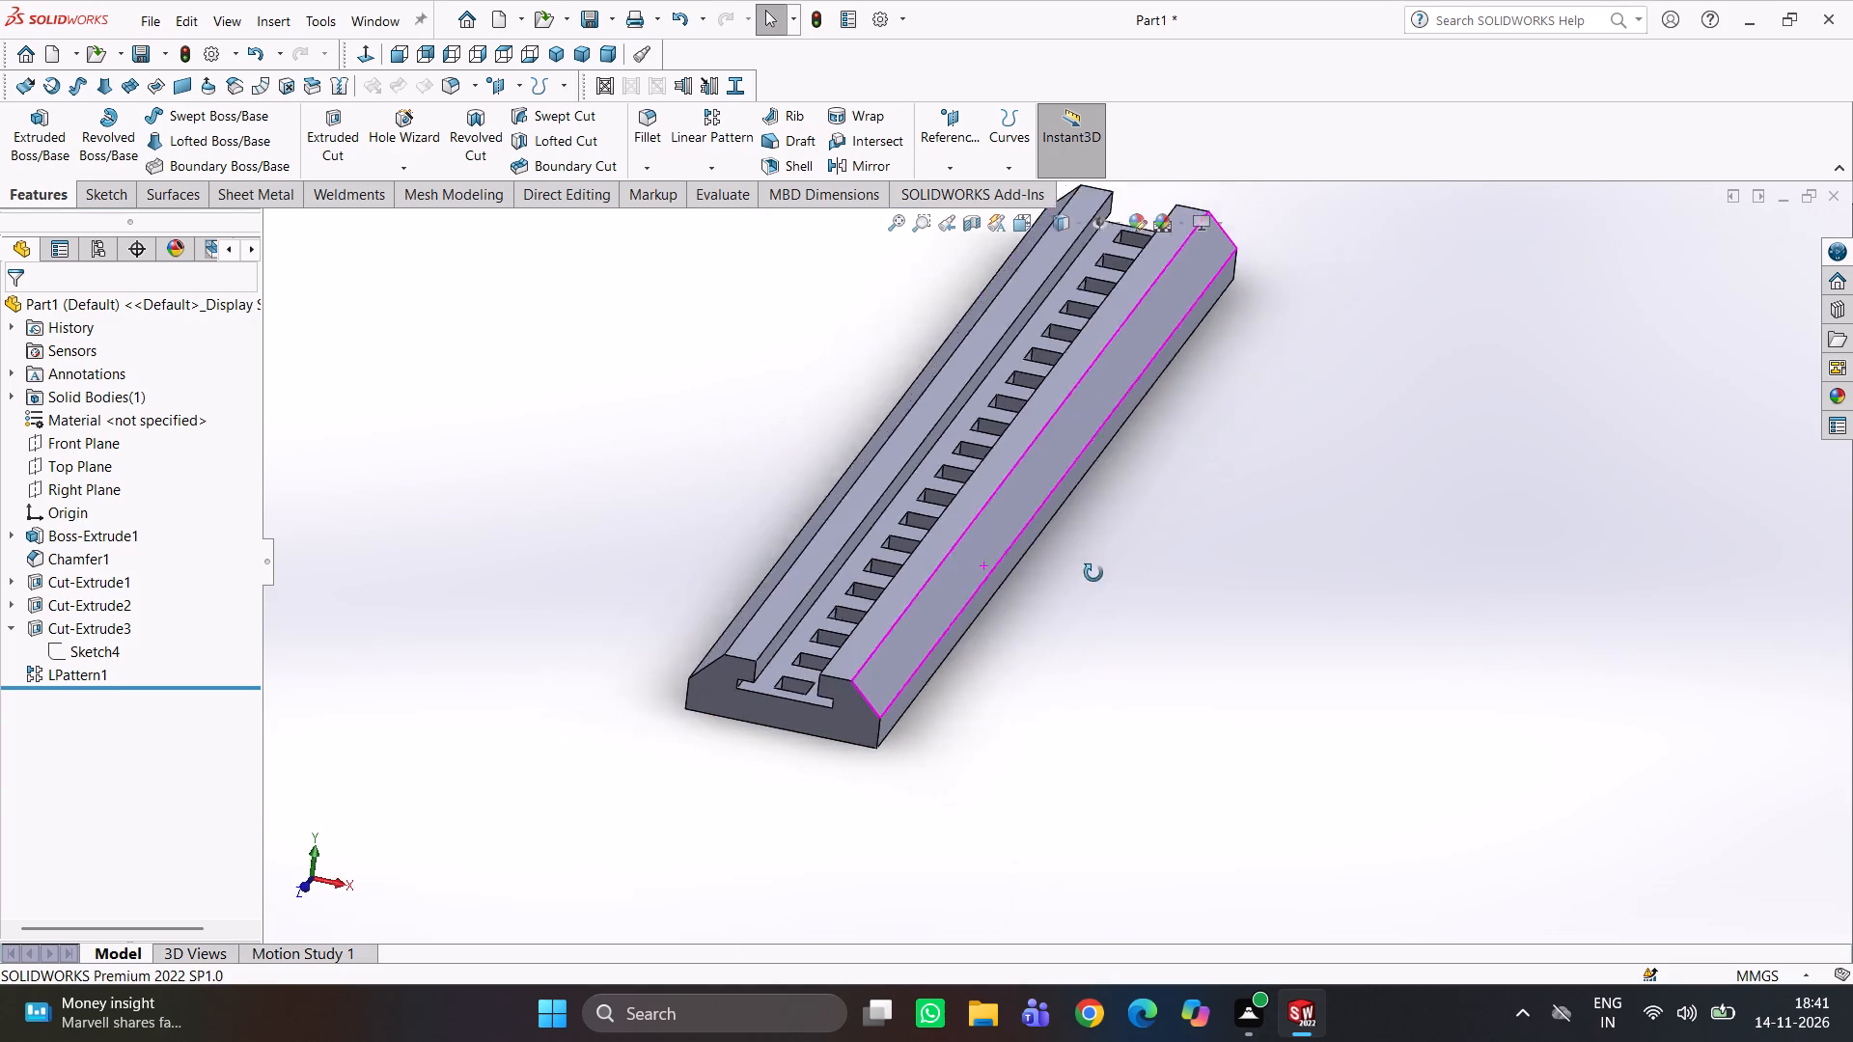
middle_drag(1093, 573, 1091, 565)
Edit the whole part's appearance, trying magenta and applying a brownish orange from the standard colour palette.
click(1132, 208)
click(1132, 221)
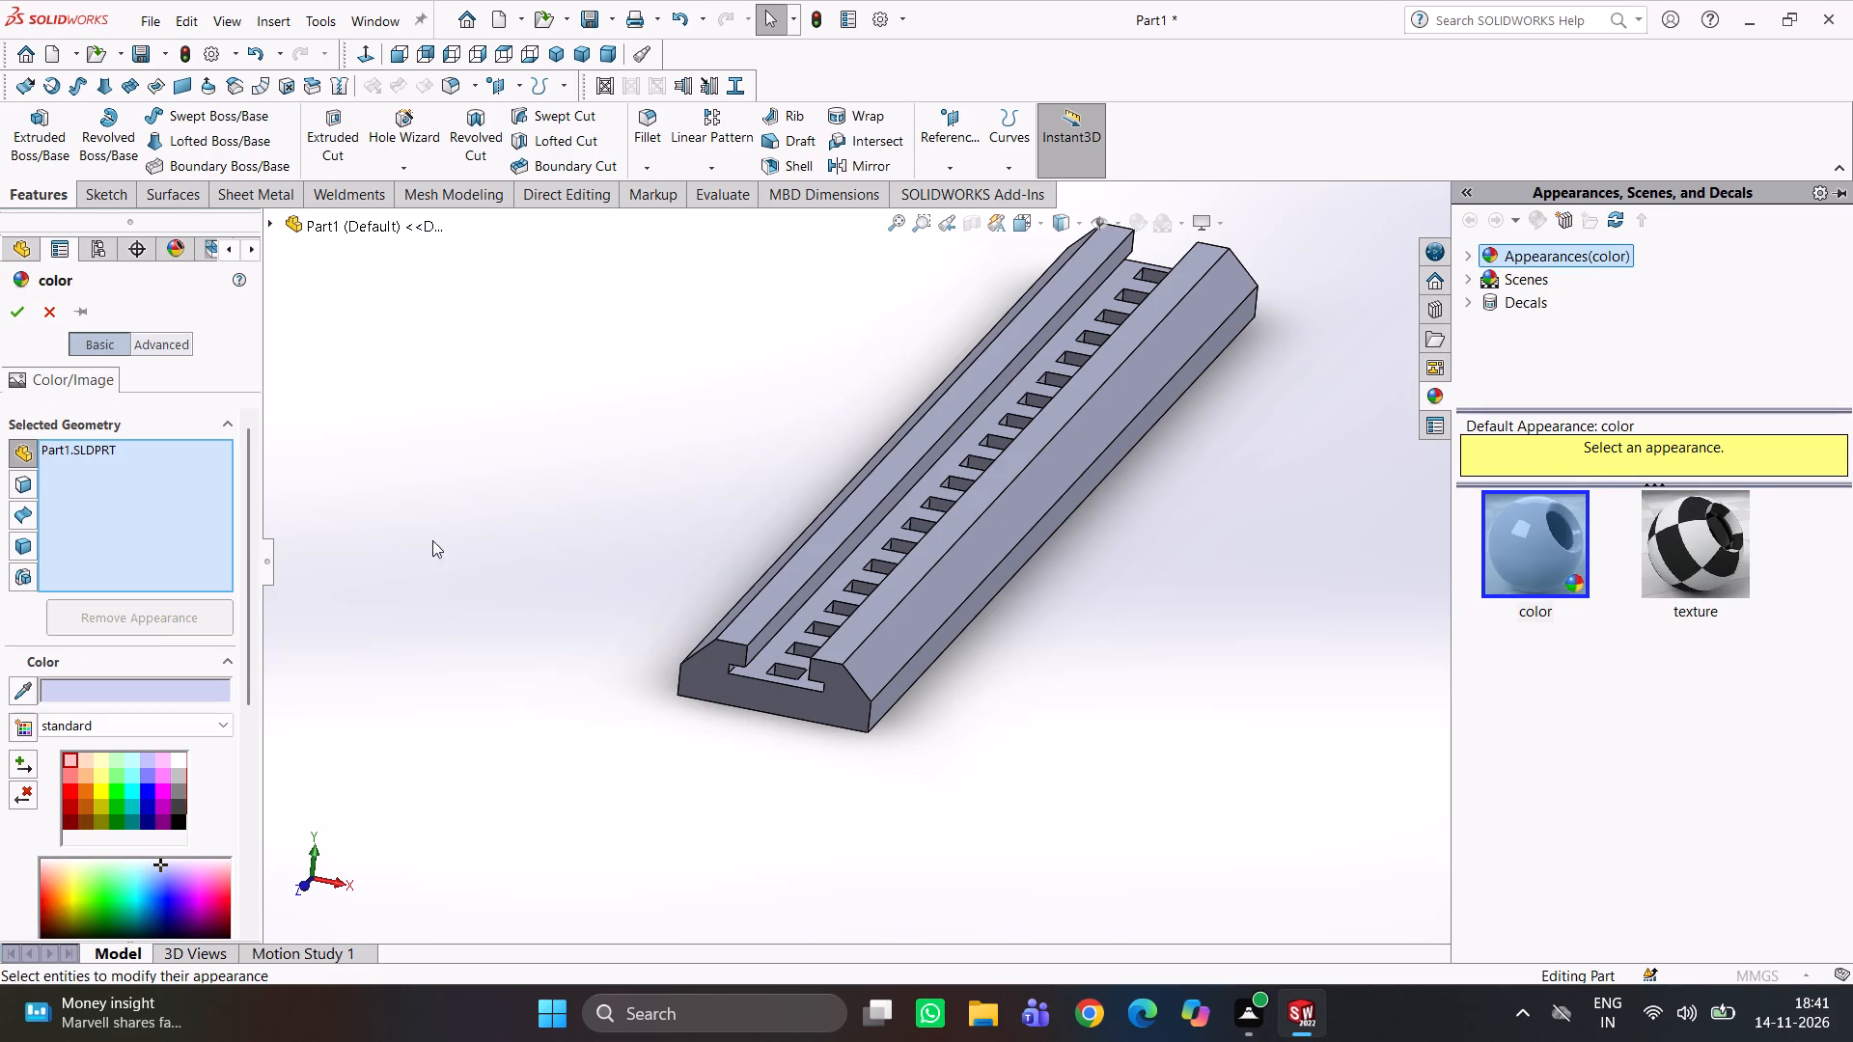
click(158, 783)
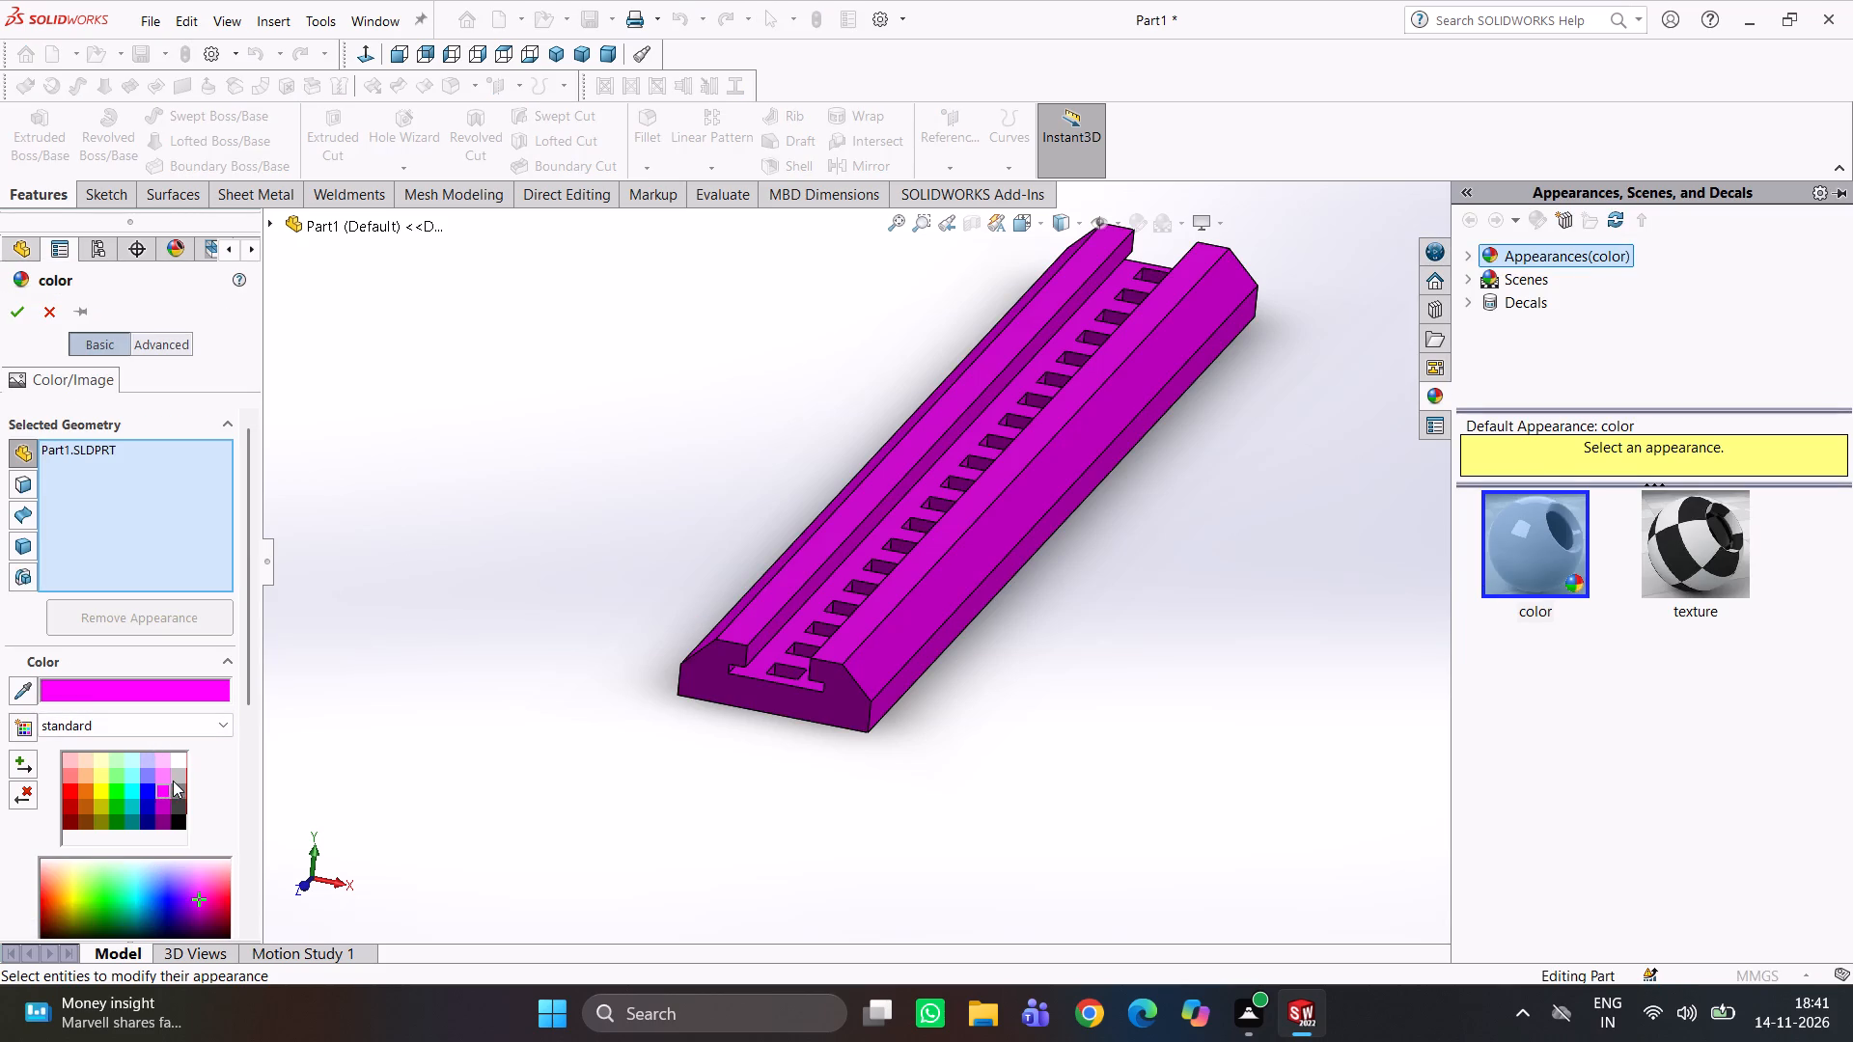
click(93, 799)
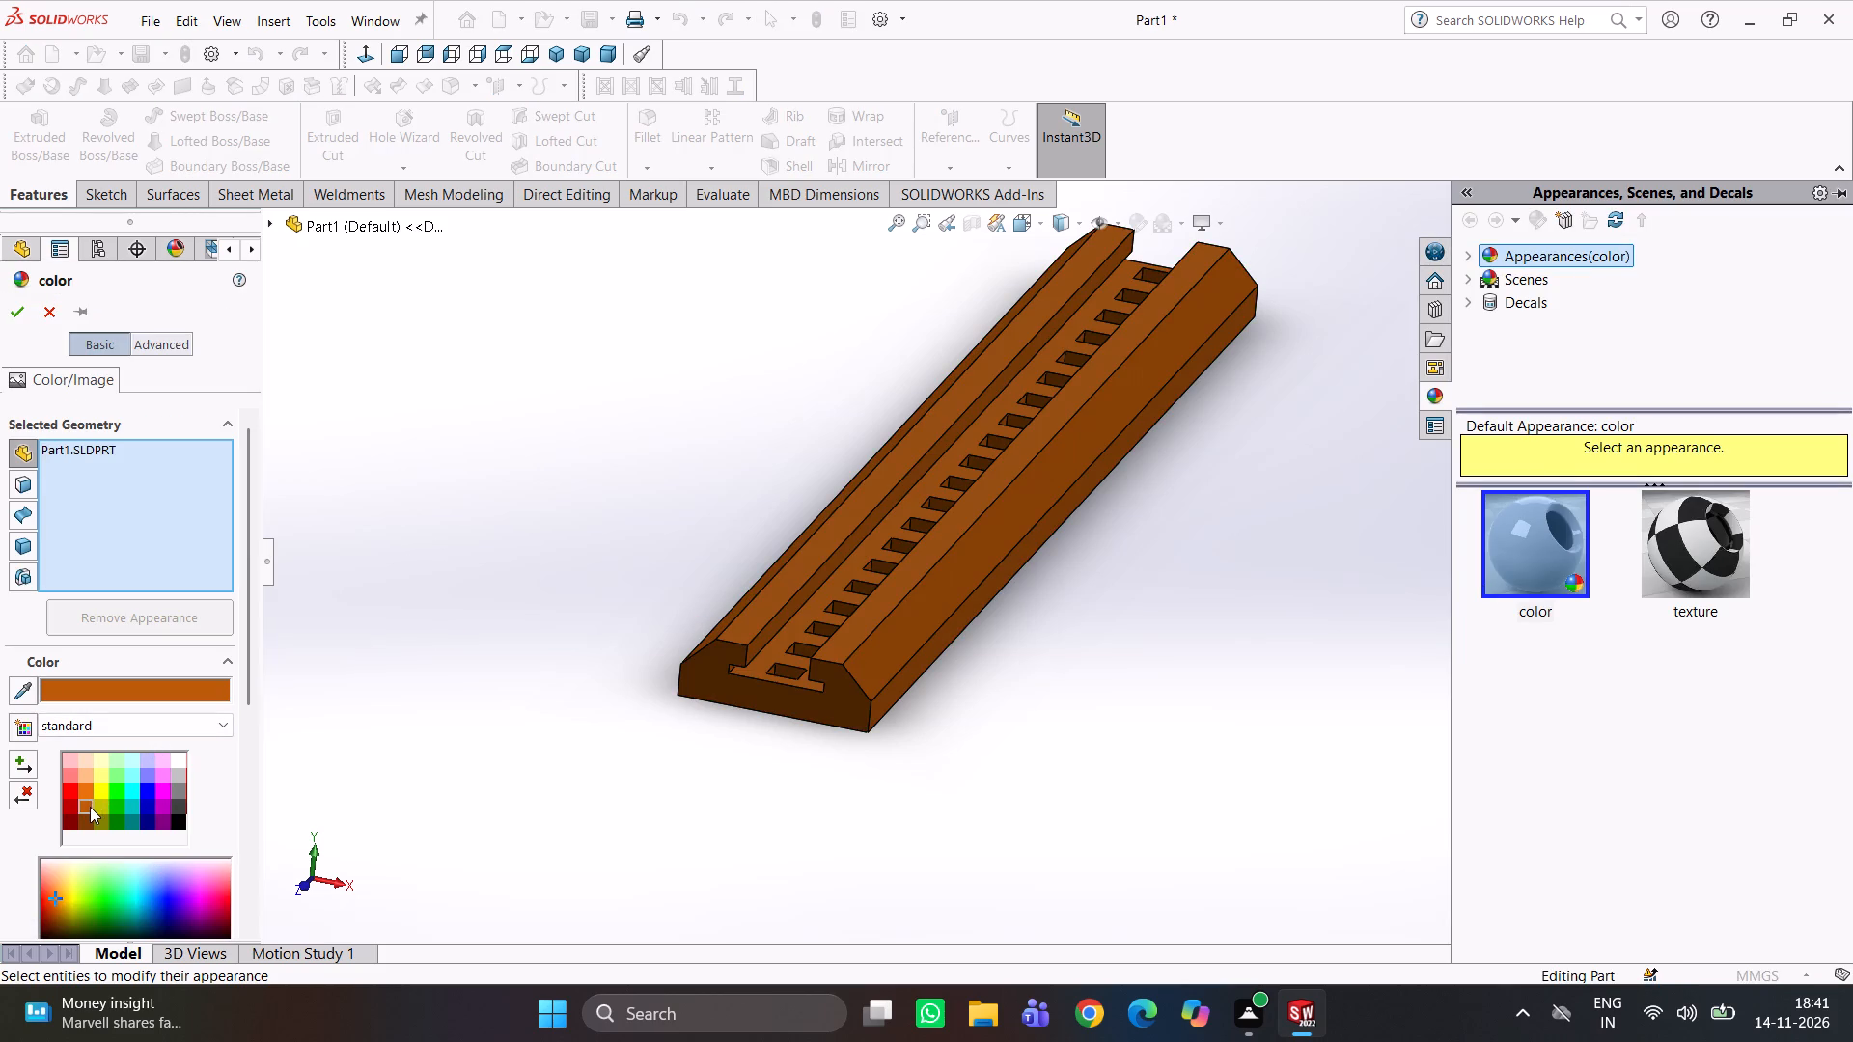
click(84, 790)
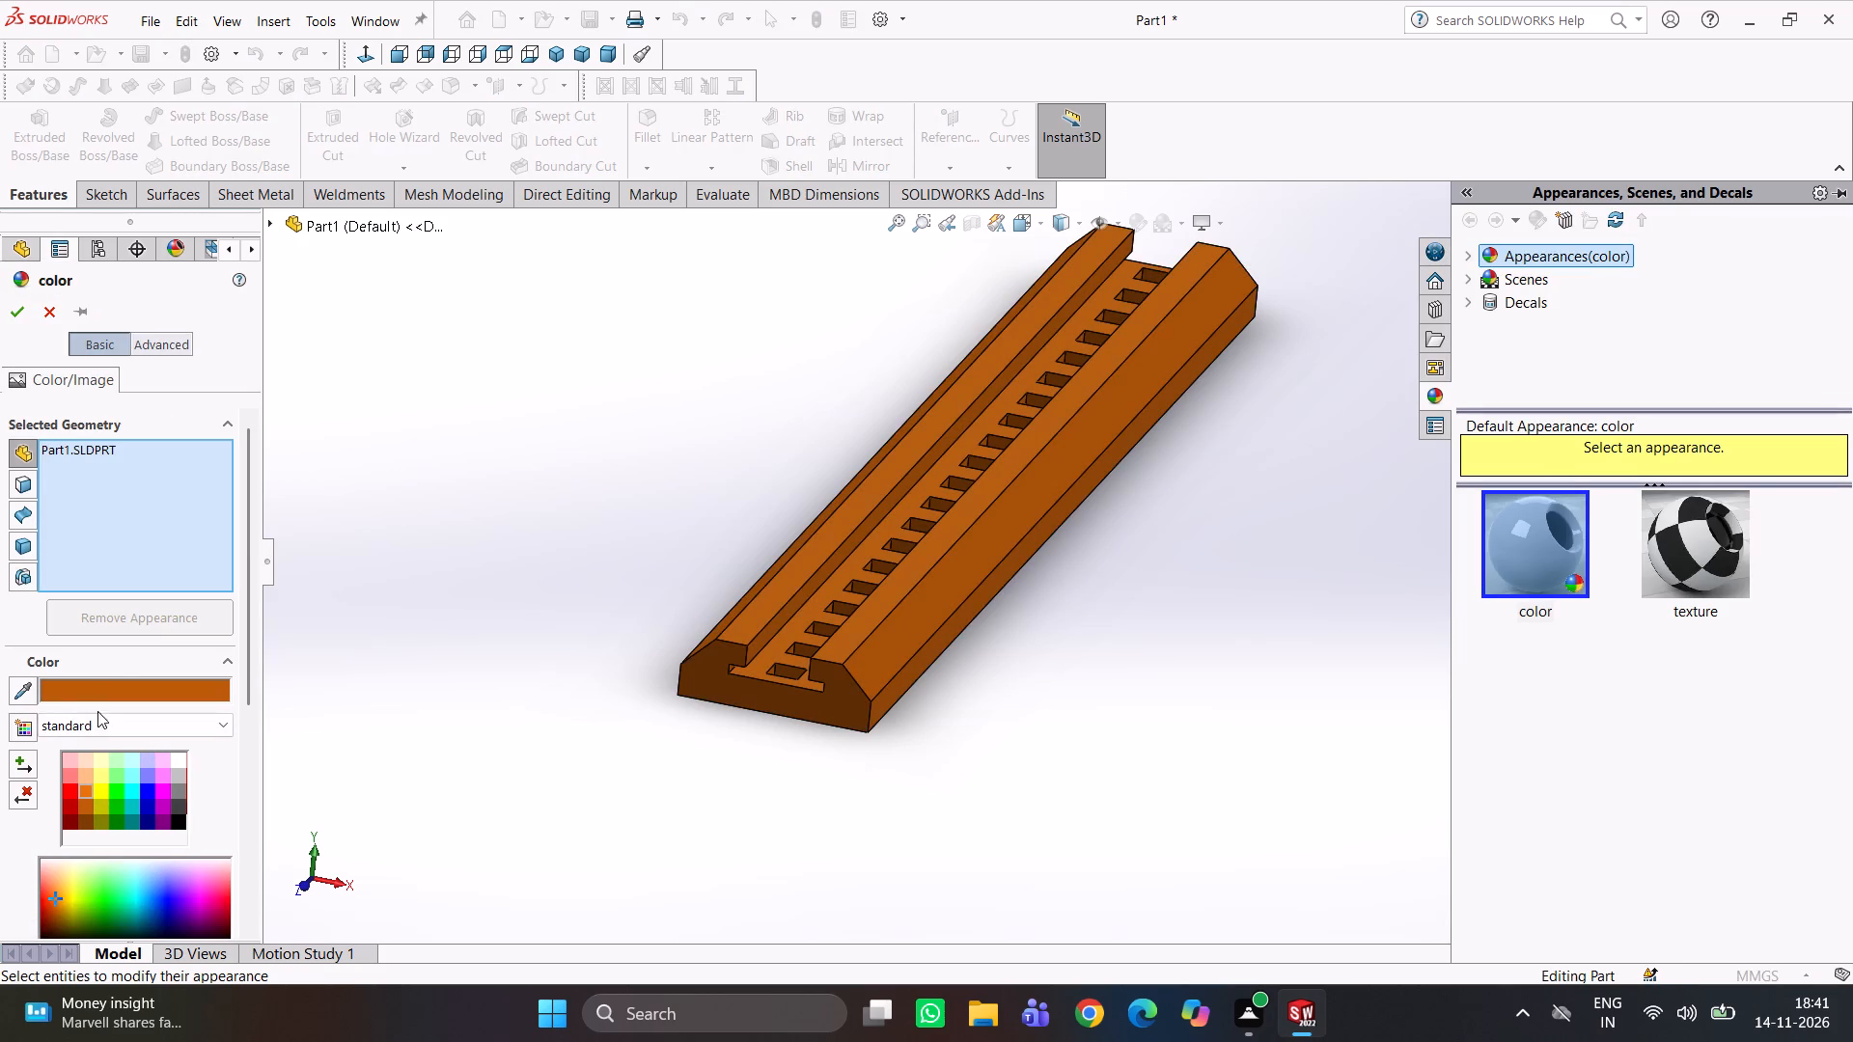
click(15, 305)
Examine the coloured bar from several angles, including its underside, the undercut groove and the row of square cuts.
scroll(604, 553, up, 3)
middle_drag(1004, 659, 1091, 542)
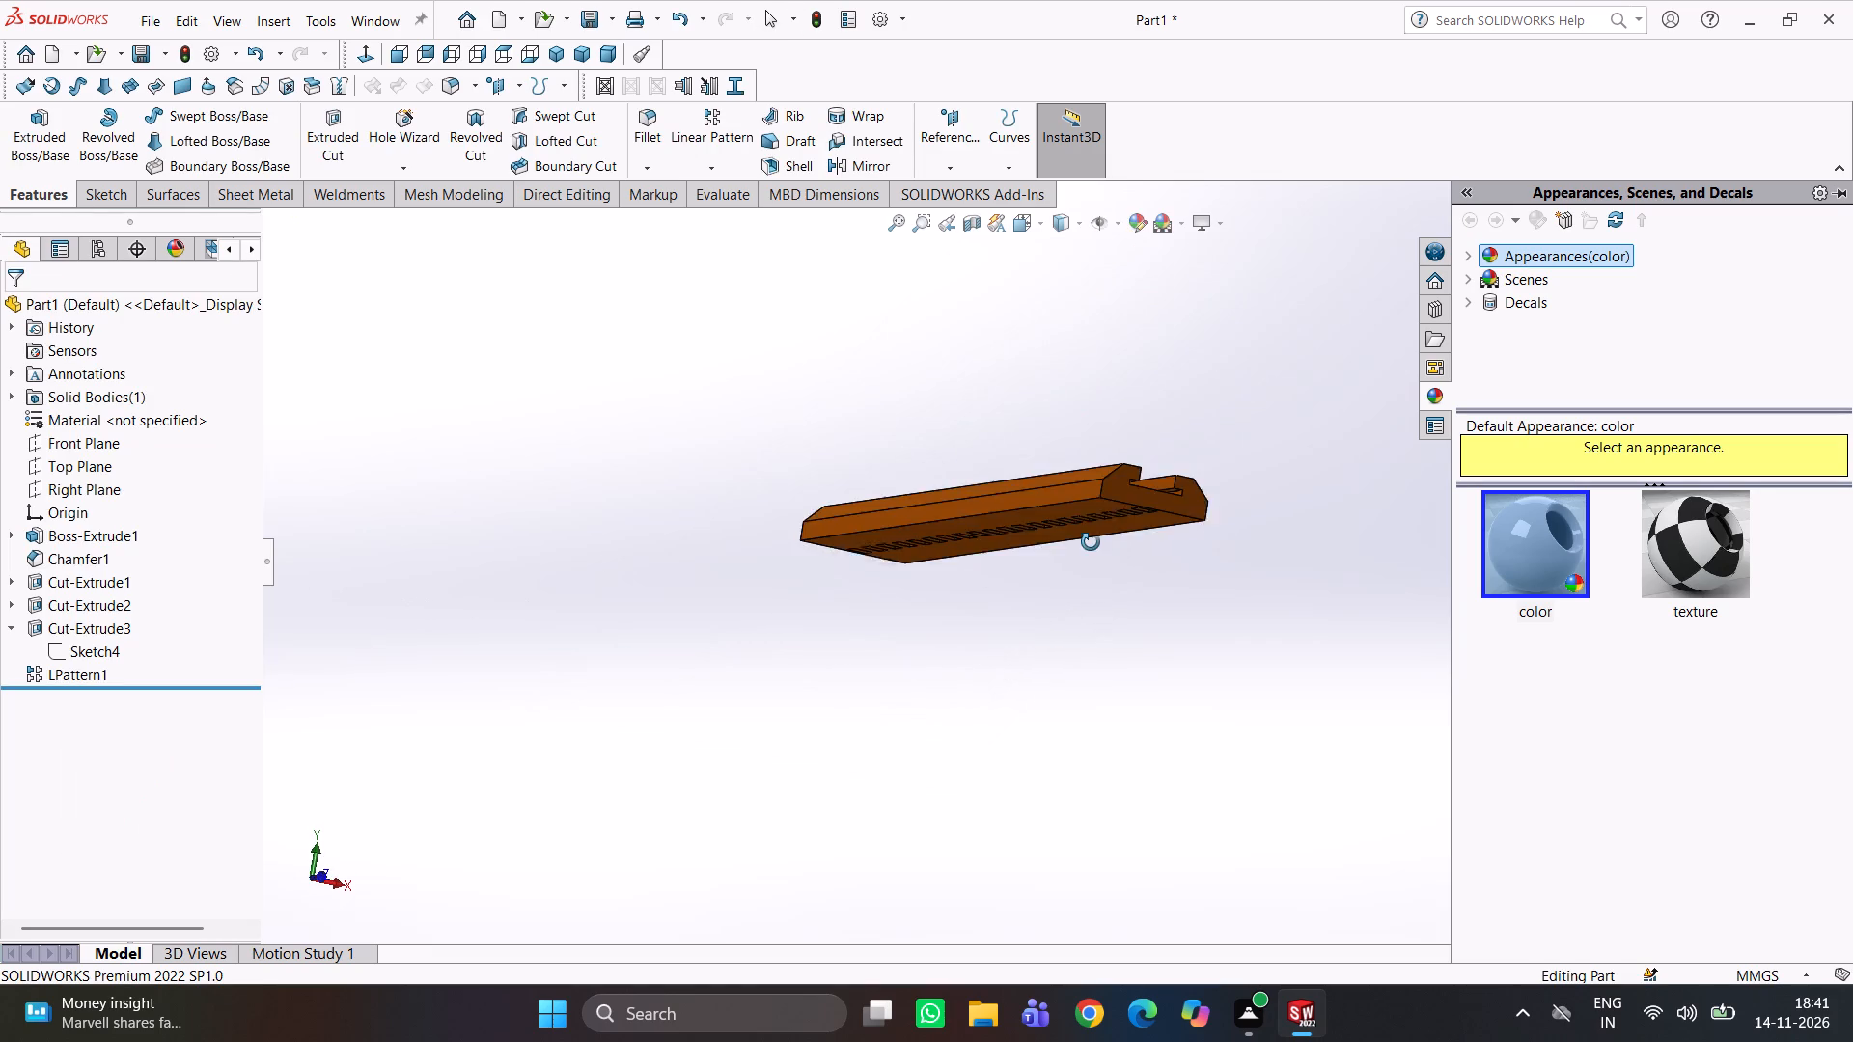
middle_drag(1091, 542, 1009, 564)
scroll(1001, 463, down, 5)
middle_drag(987, 494, 944, 575)
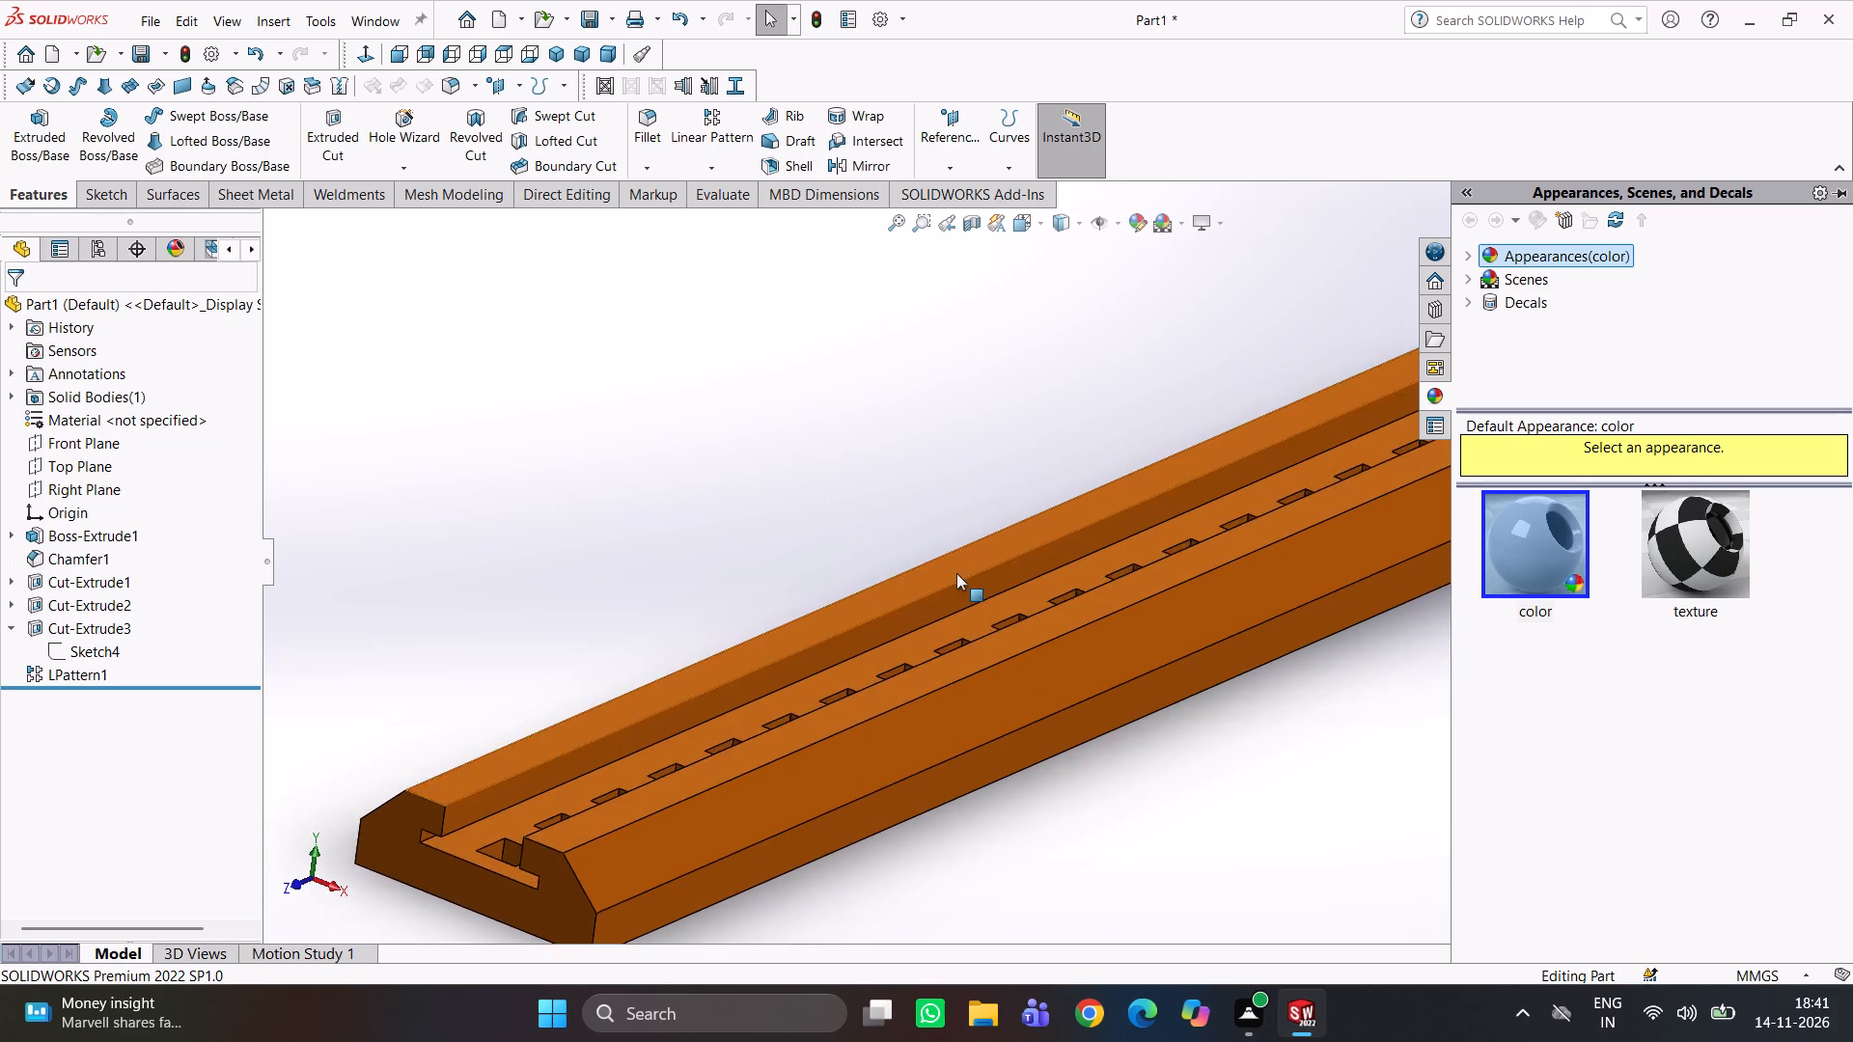
scroll(960, 569, up, 4)
scroll(1246, 552, down, 2)
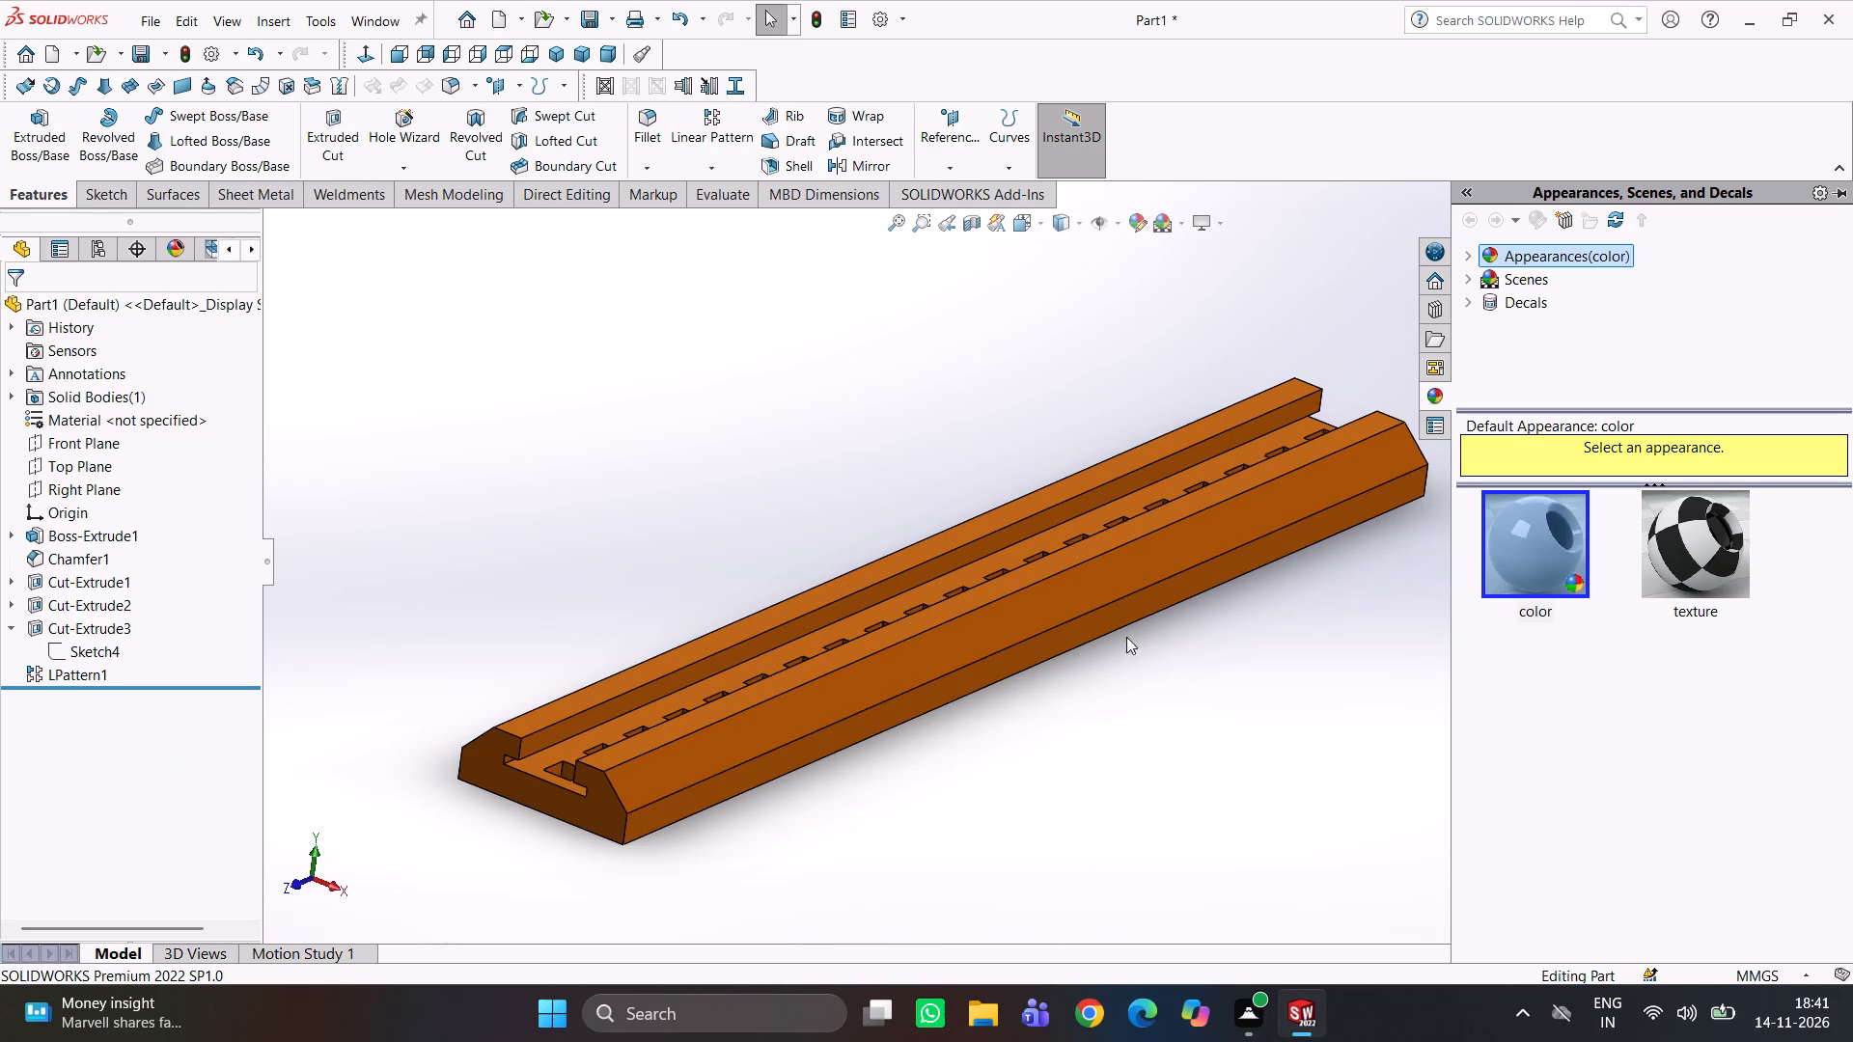
click(1127, 646)
middle_drag(1204, 654, 1212, 670)
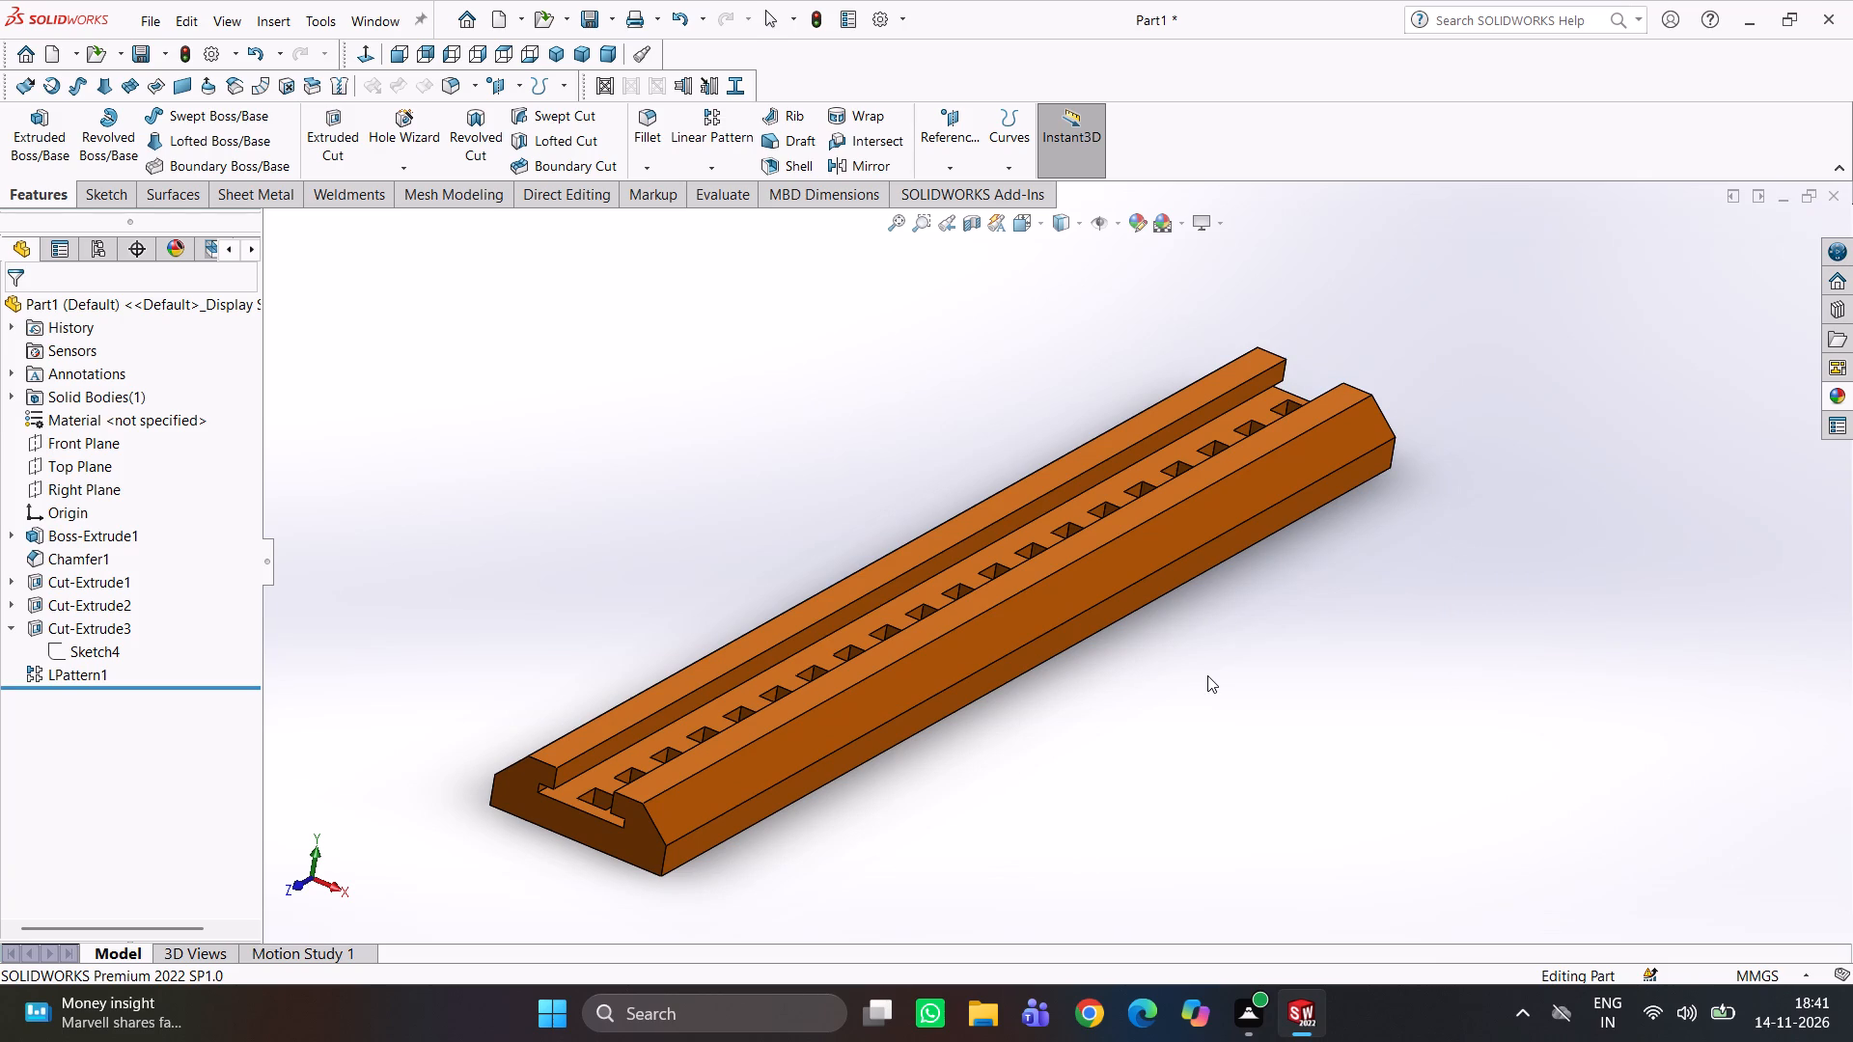
scroll(1390, 703, up, 2)
middle_drag(1234, 710, 1329, 695)
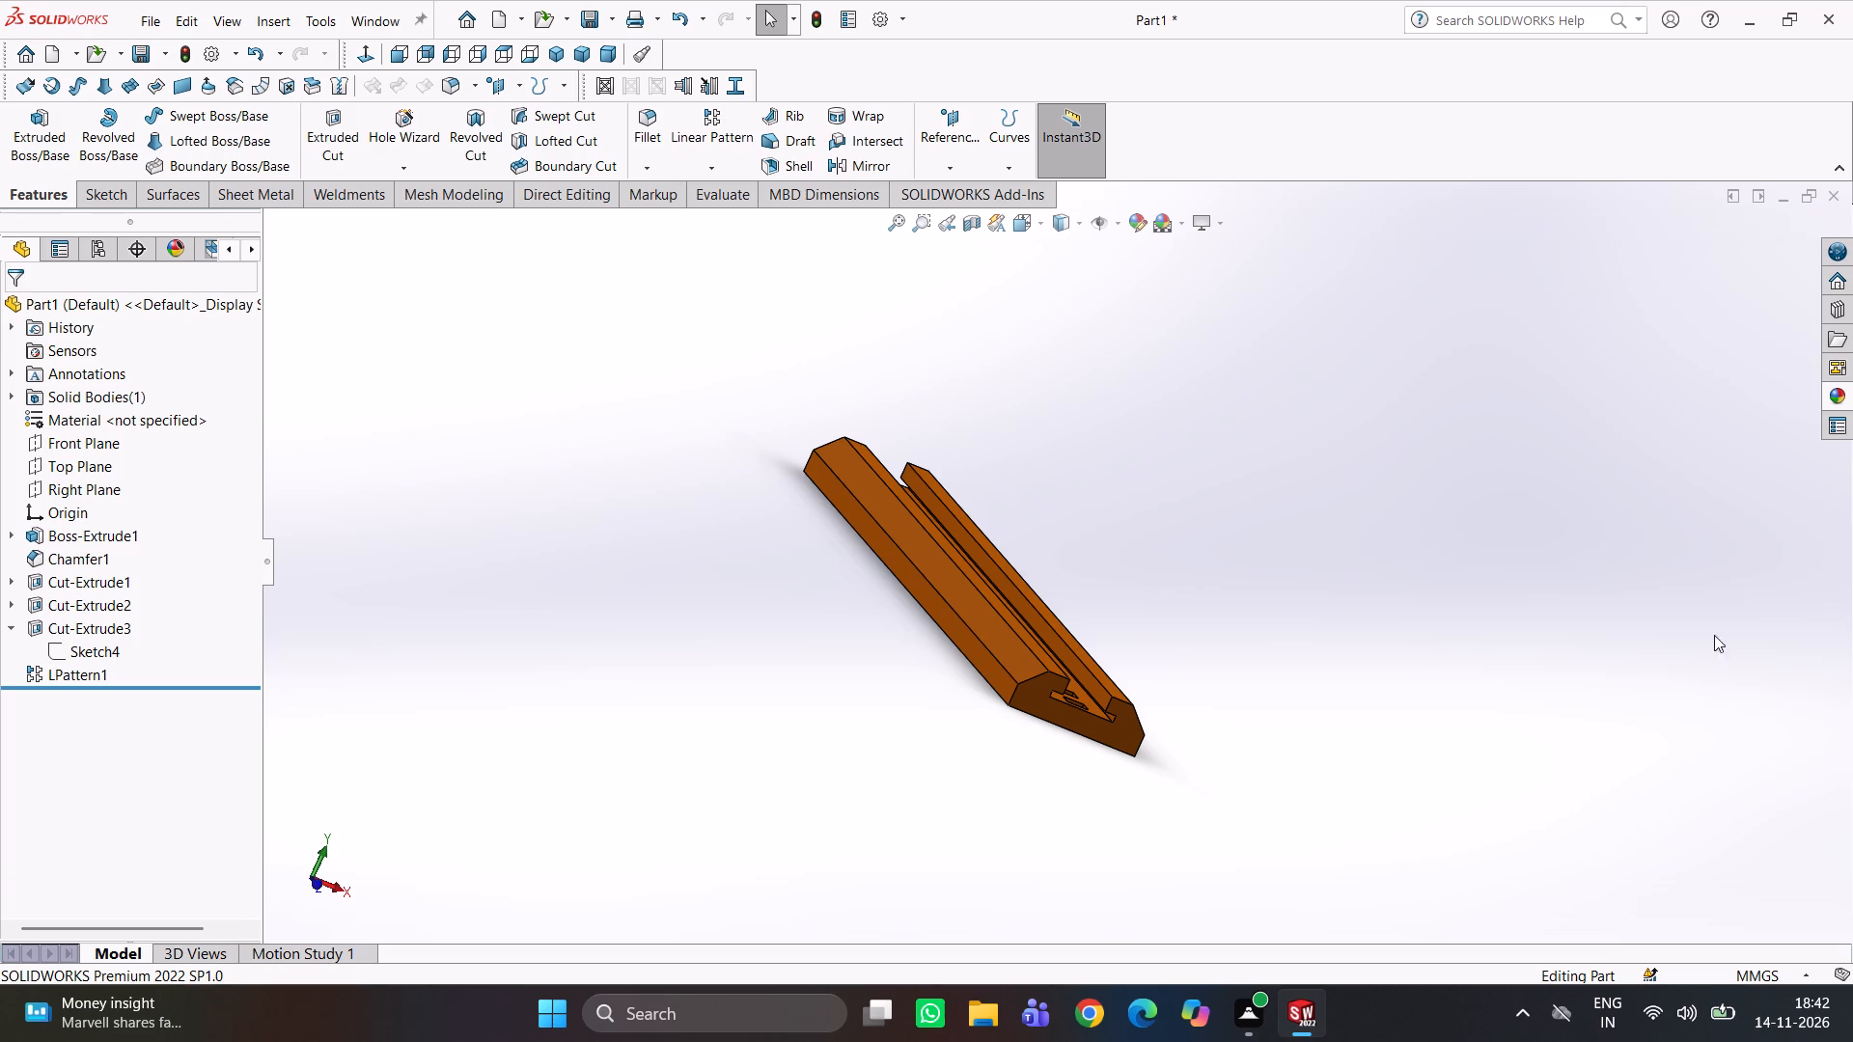
scroll(1579, 648, up, 1)
middle_drag(1852, 601, 1662, 602)
middle_drag(1314, 602, 1202, 650)
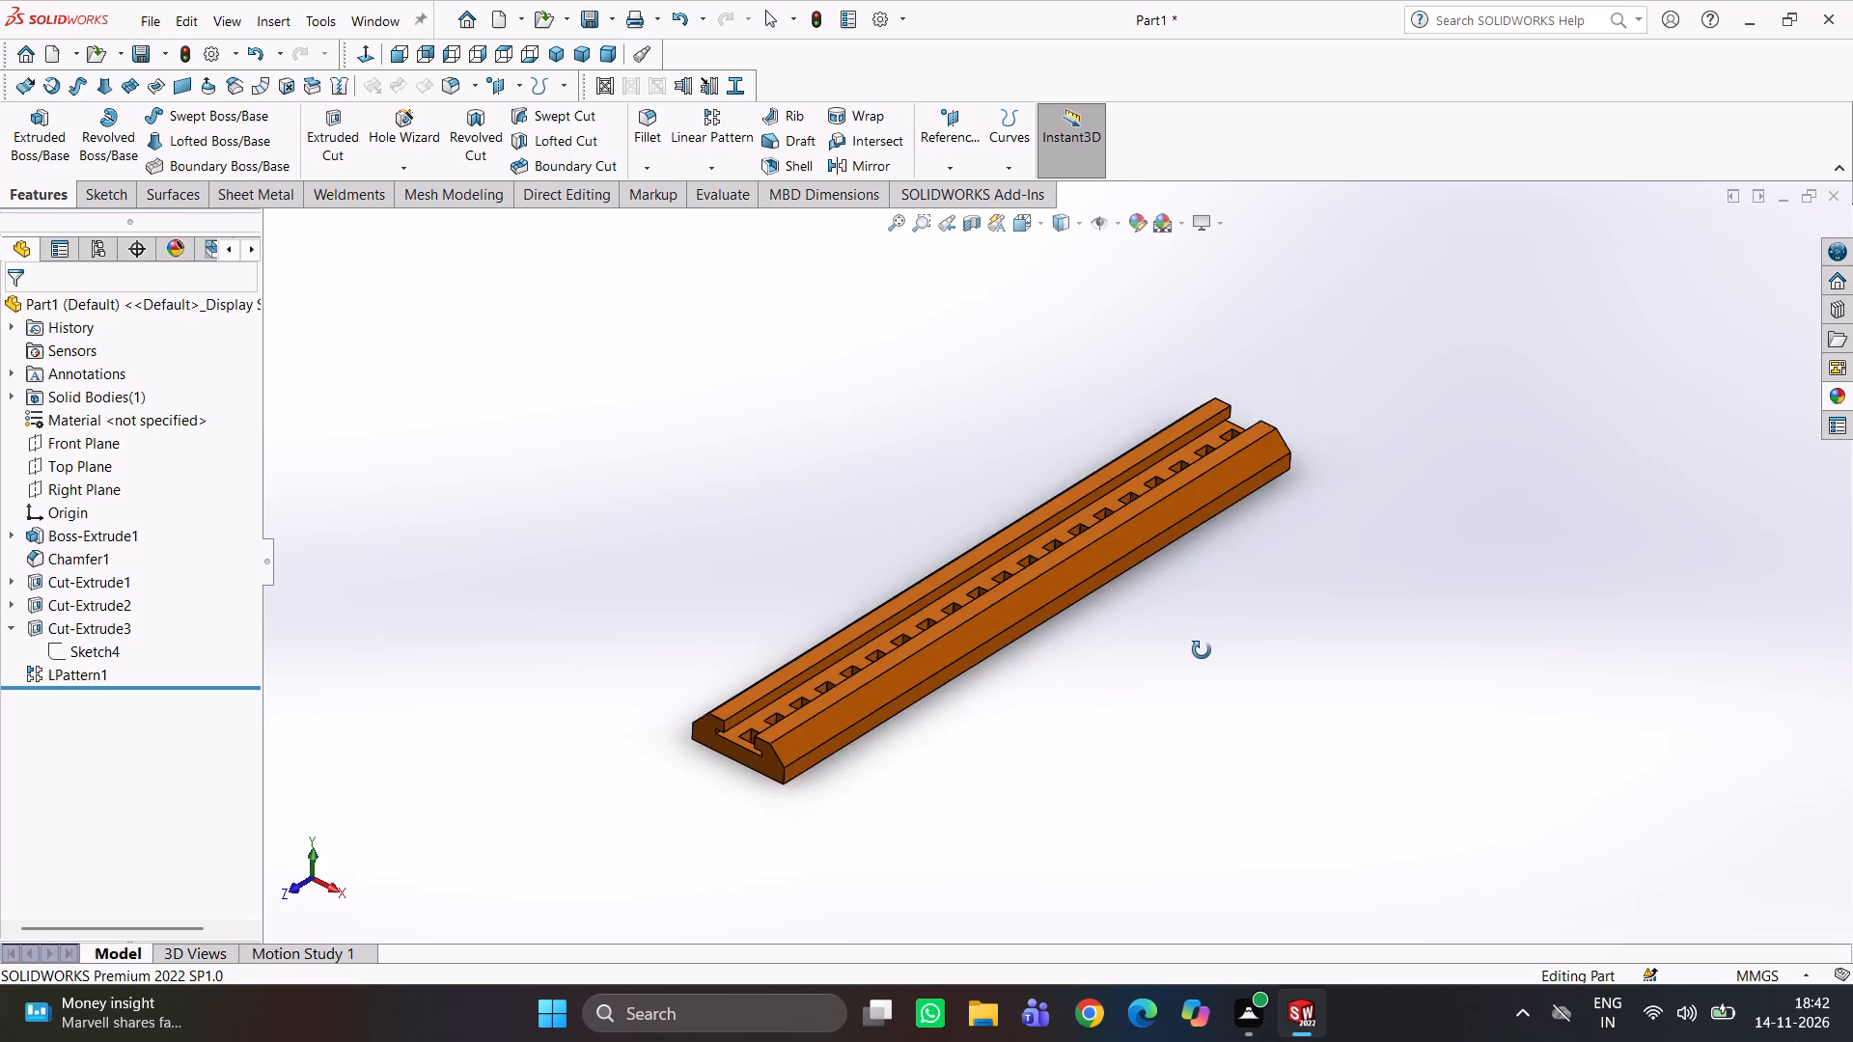
middle_drag(1202, 650, 1219, 685)
scroll(1047, 616, down, 3)
middle_drag(1054, 613, 1036, 640)
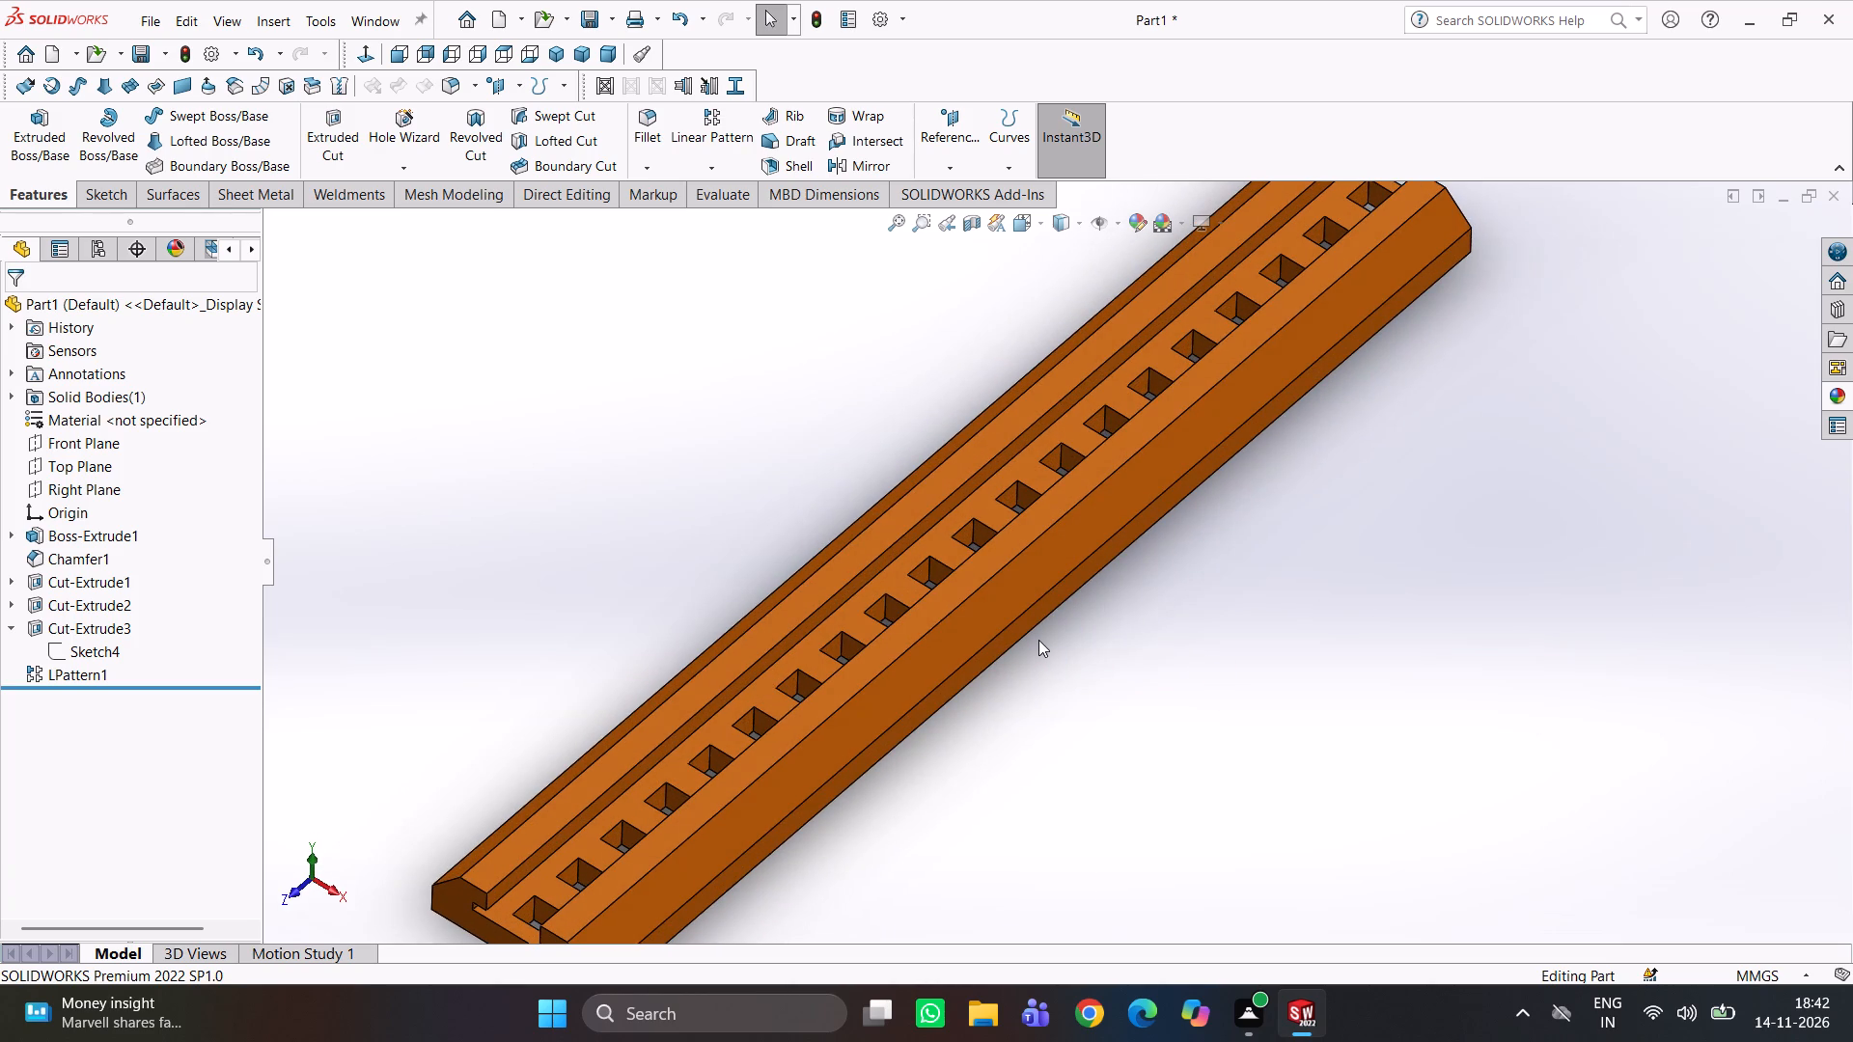
scroll(1043, 619, up, 2)
middle_drag(1044, 618, 1120, 624)
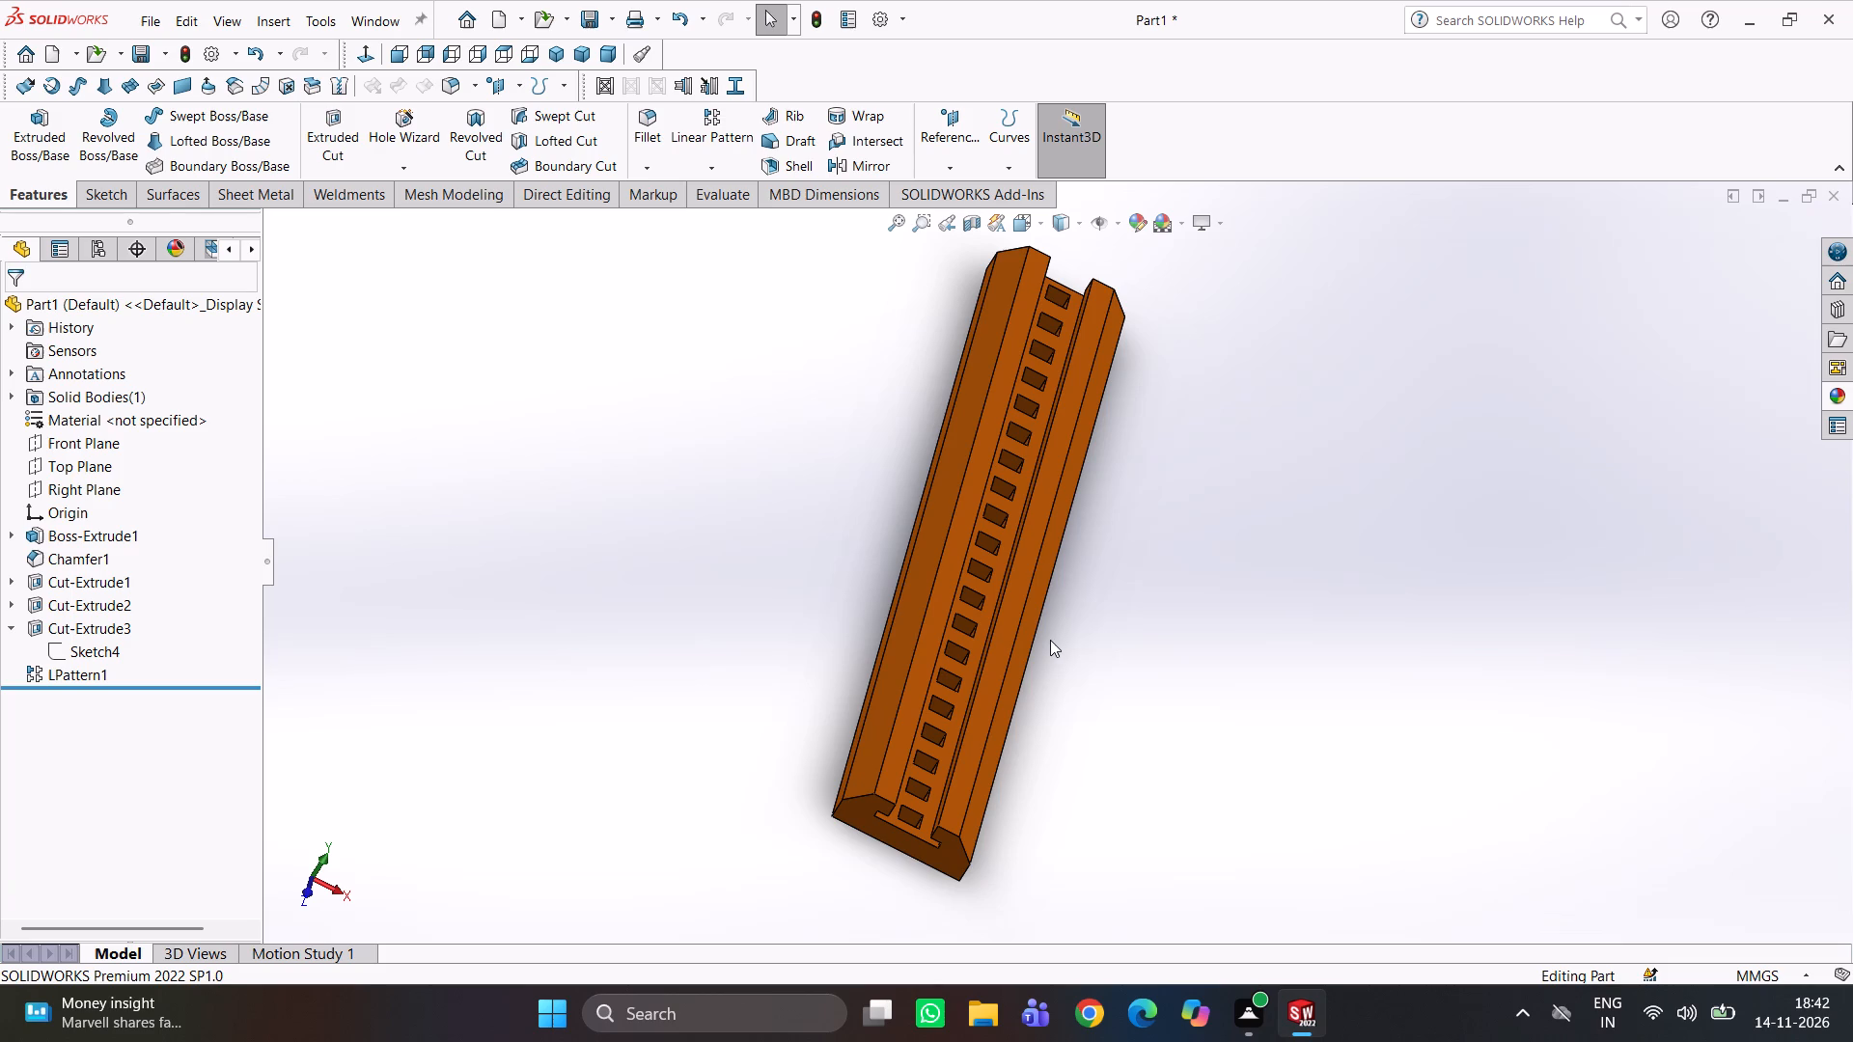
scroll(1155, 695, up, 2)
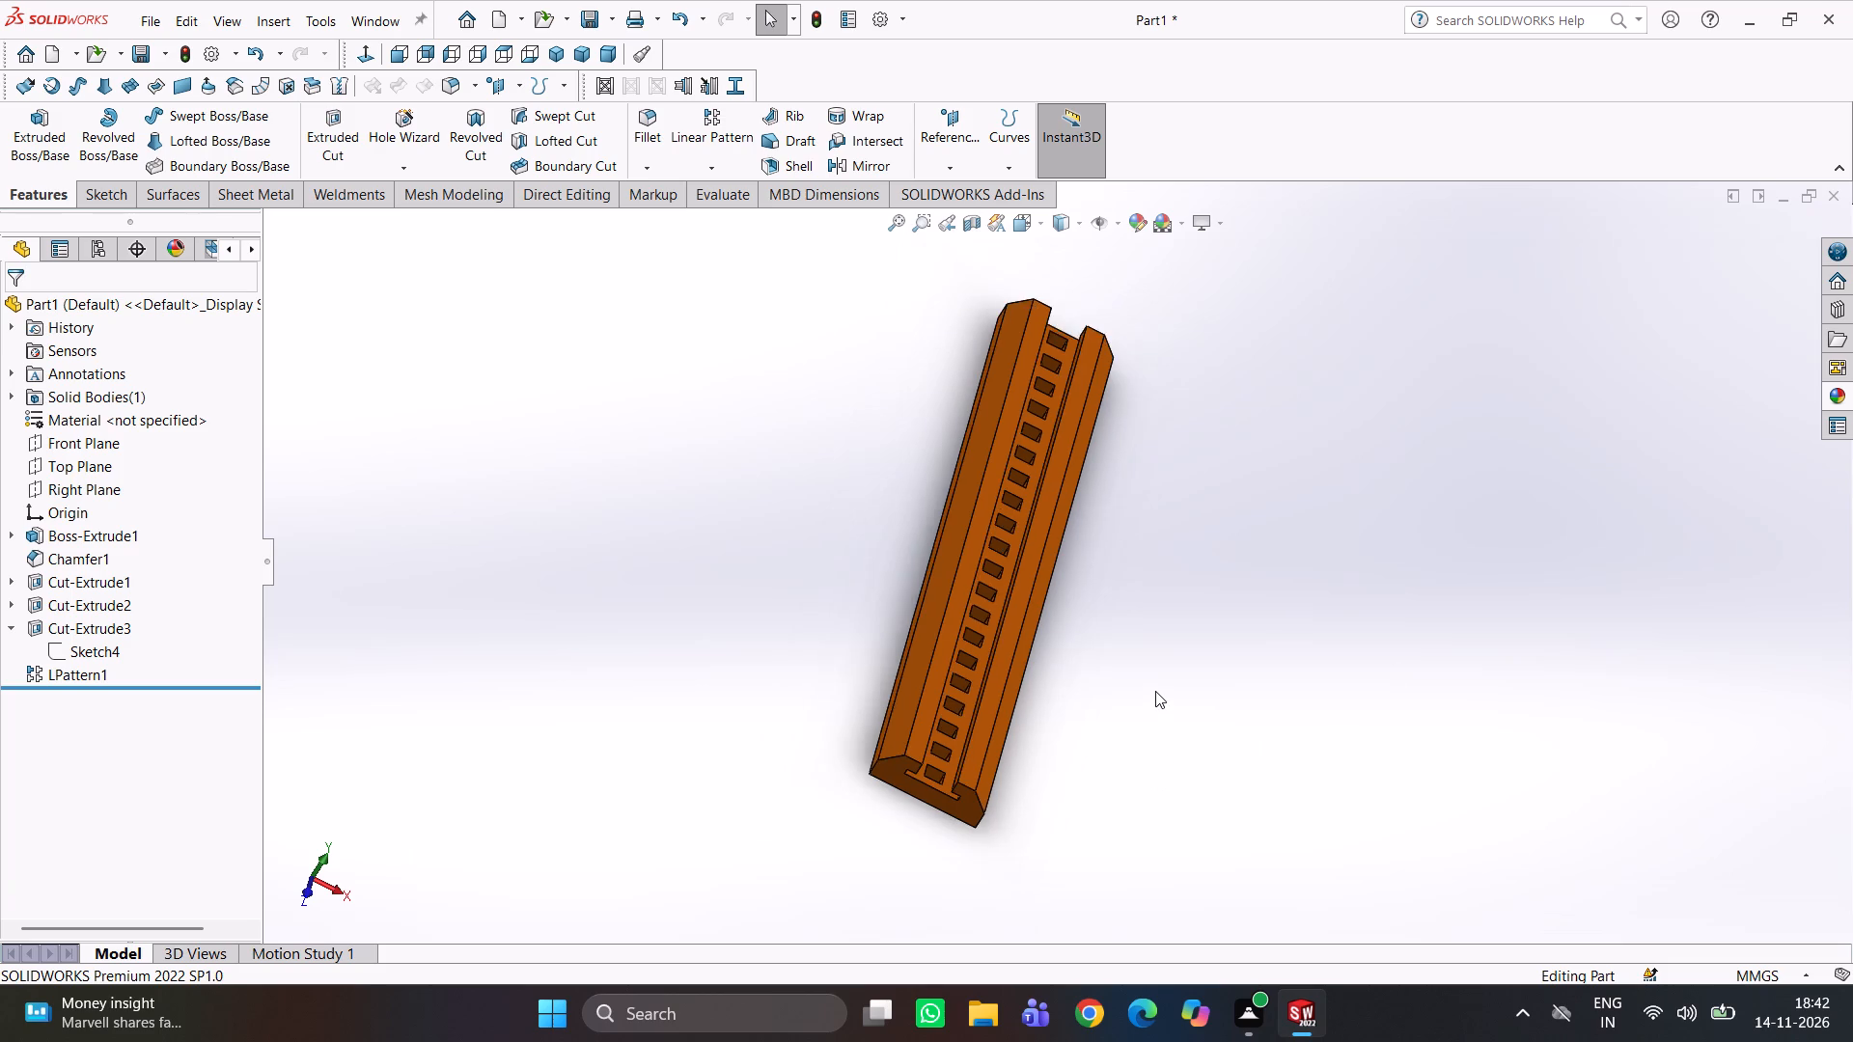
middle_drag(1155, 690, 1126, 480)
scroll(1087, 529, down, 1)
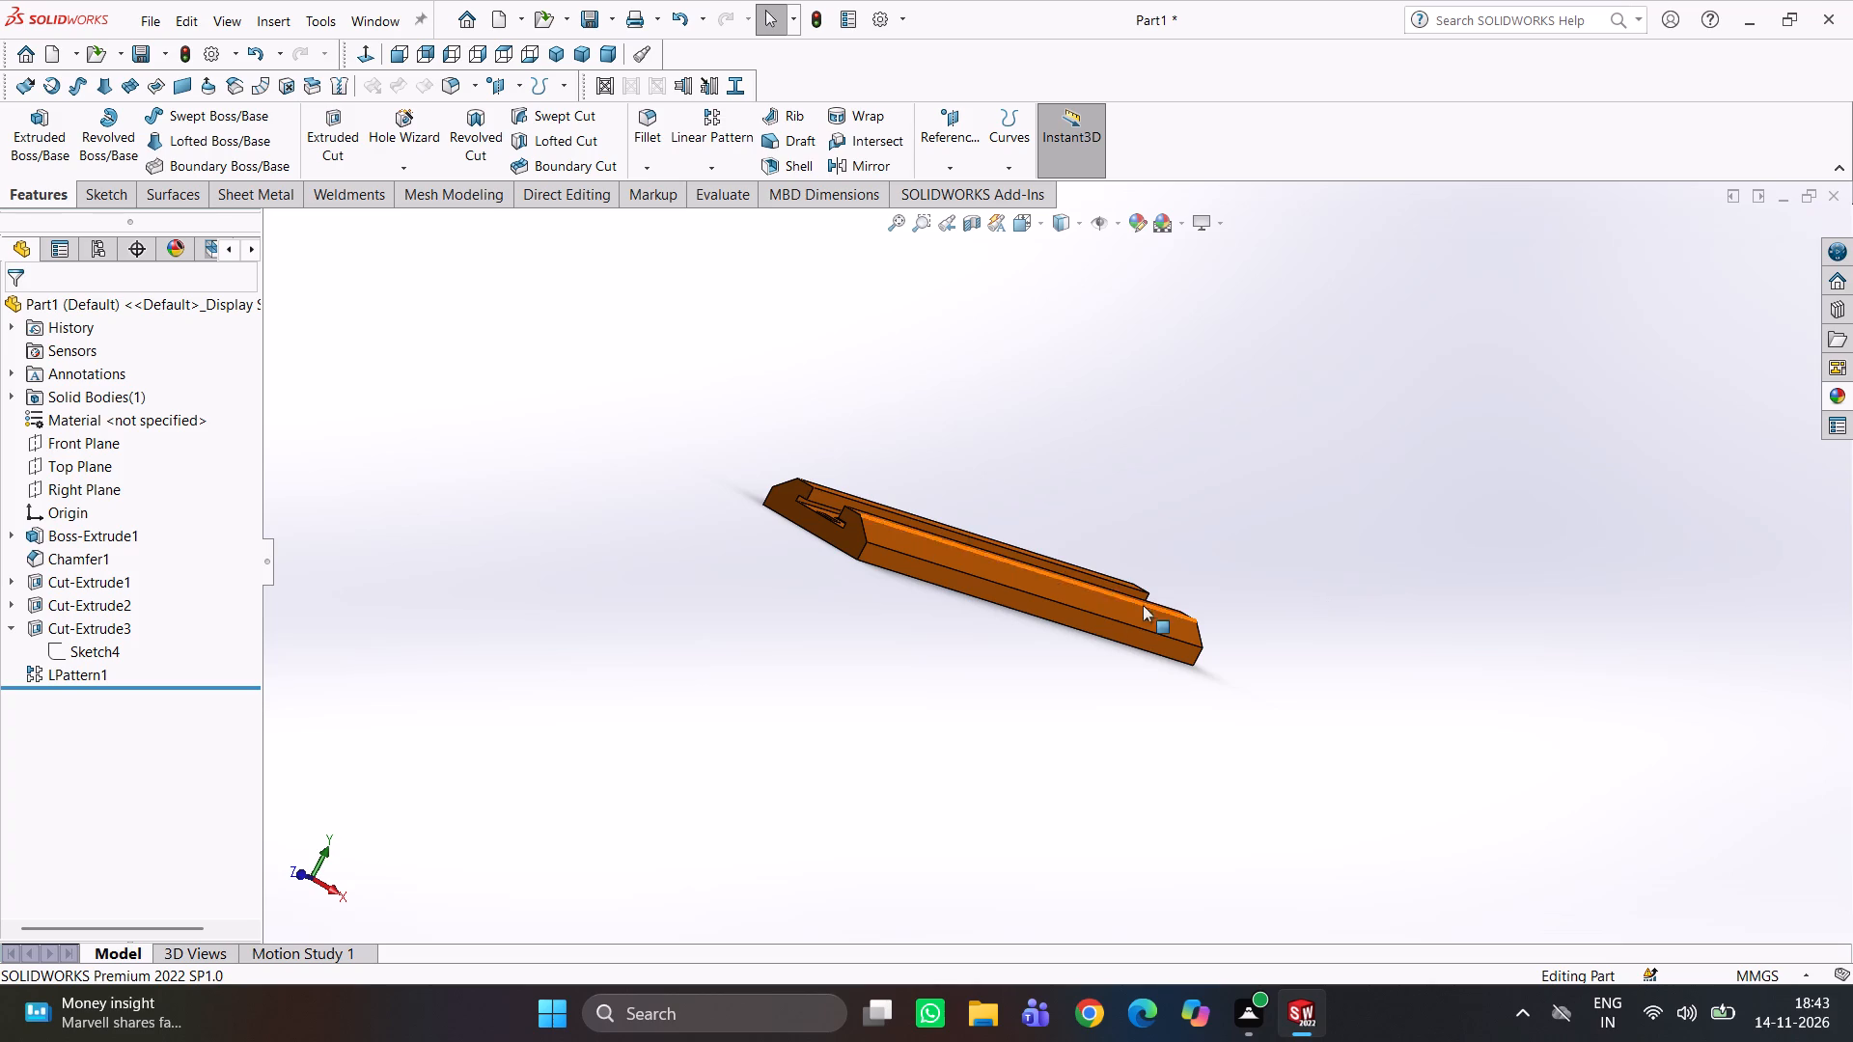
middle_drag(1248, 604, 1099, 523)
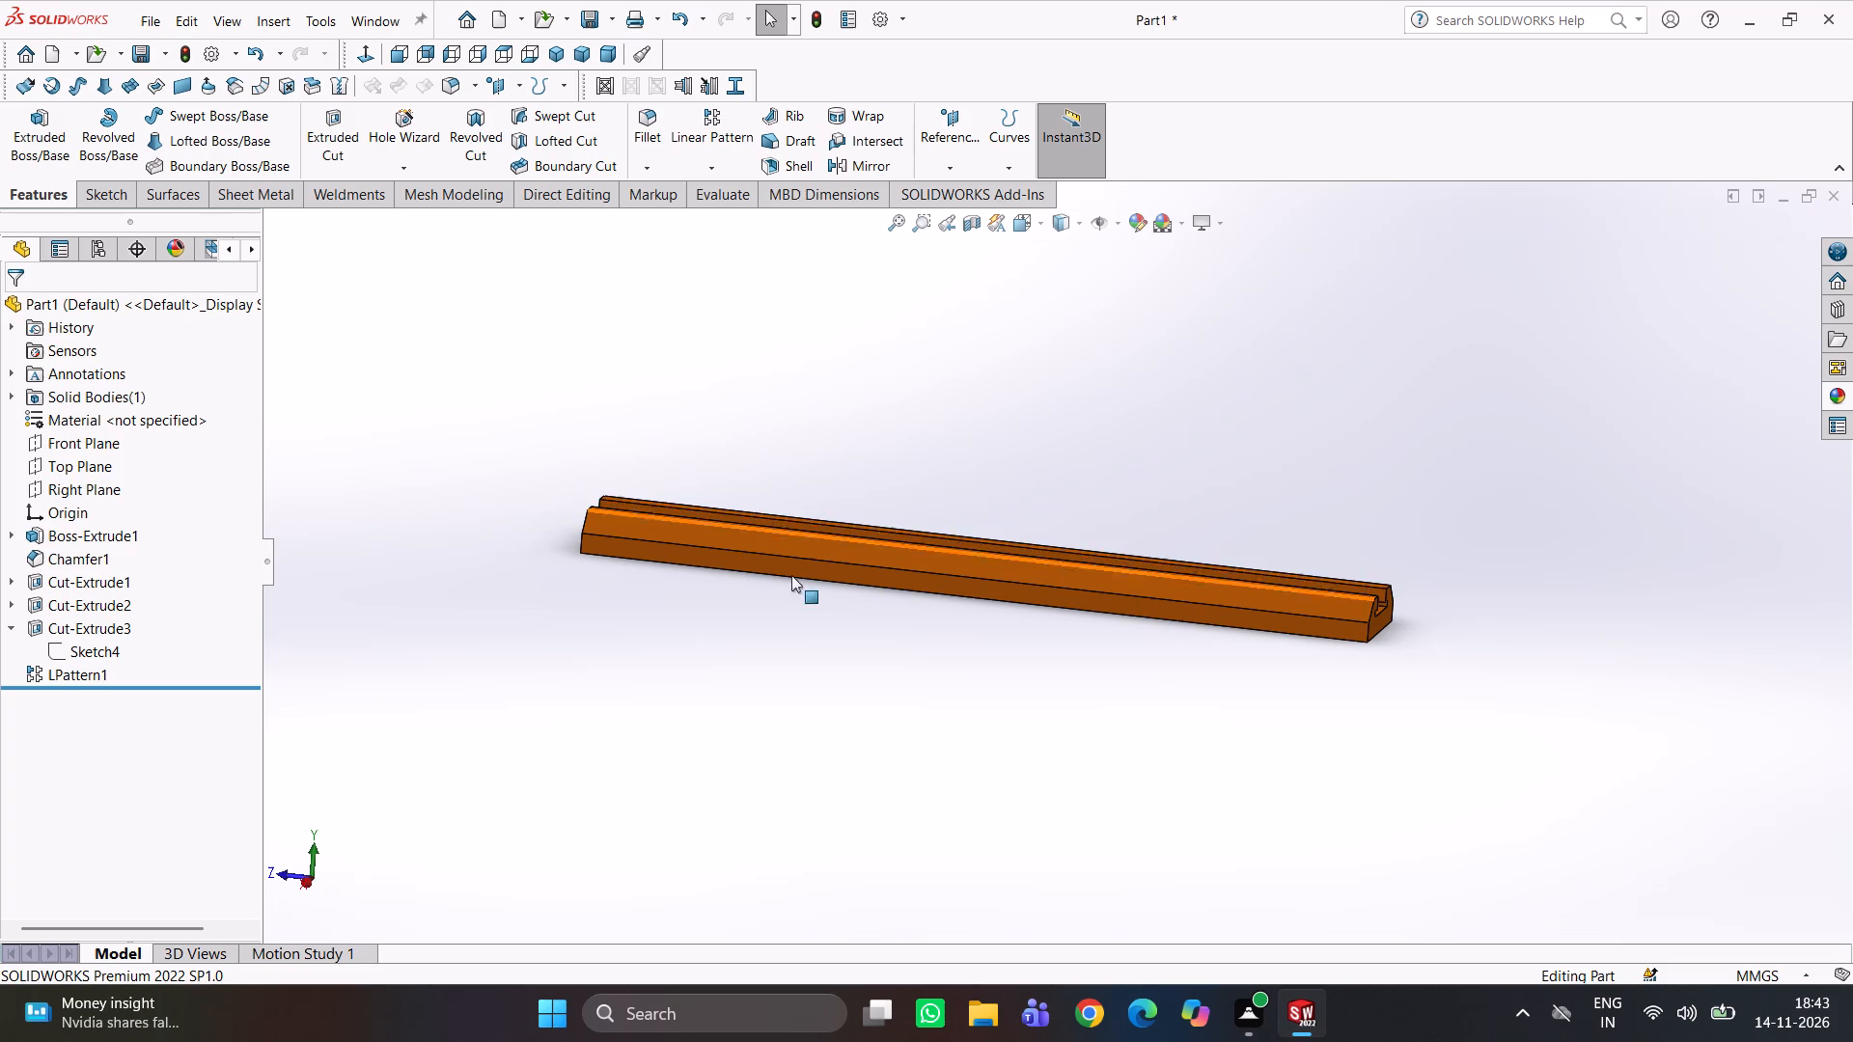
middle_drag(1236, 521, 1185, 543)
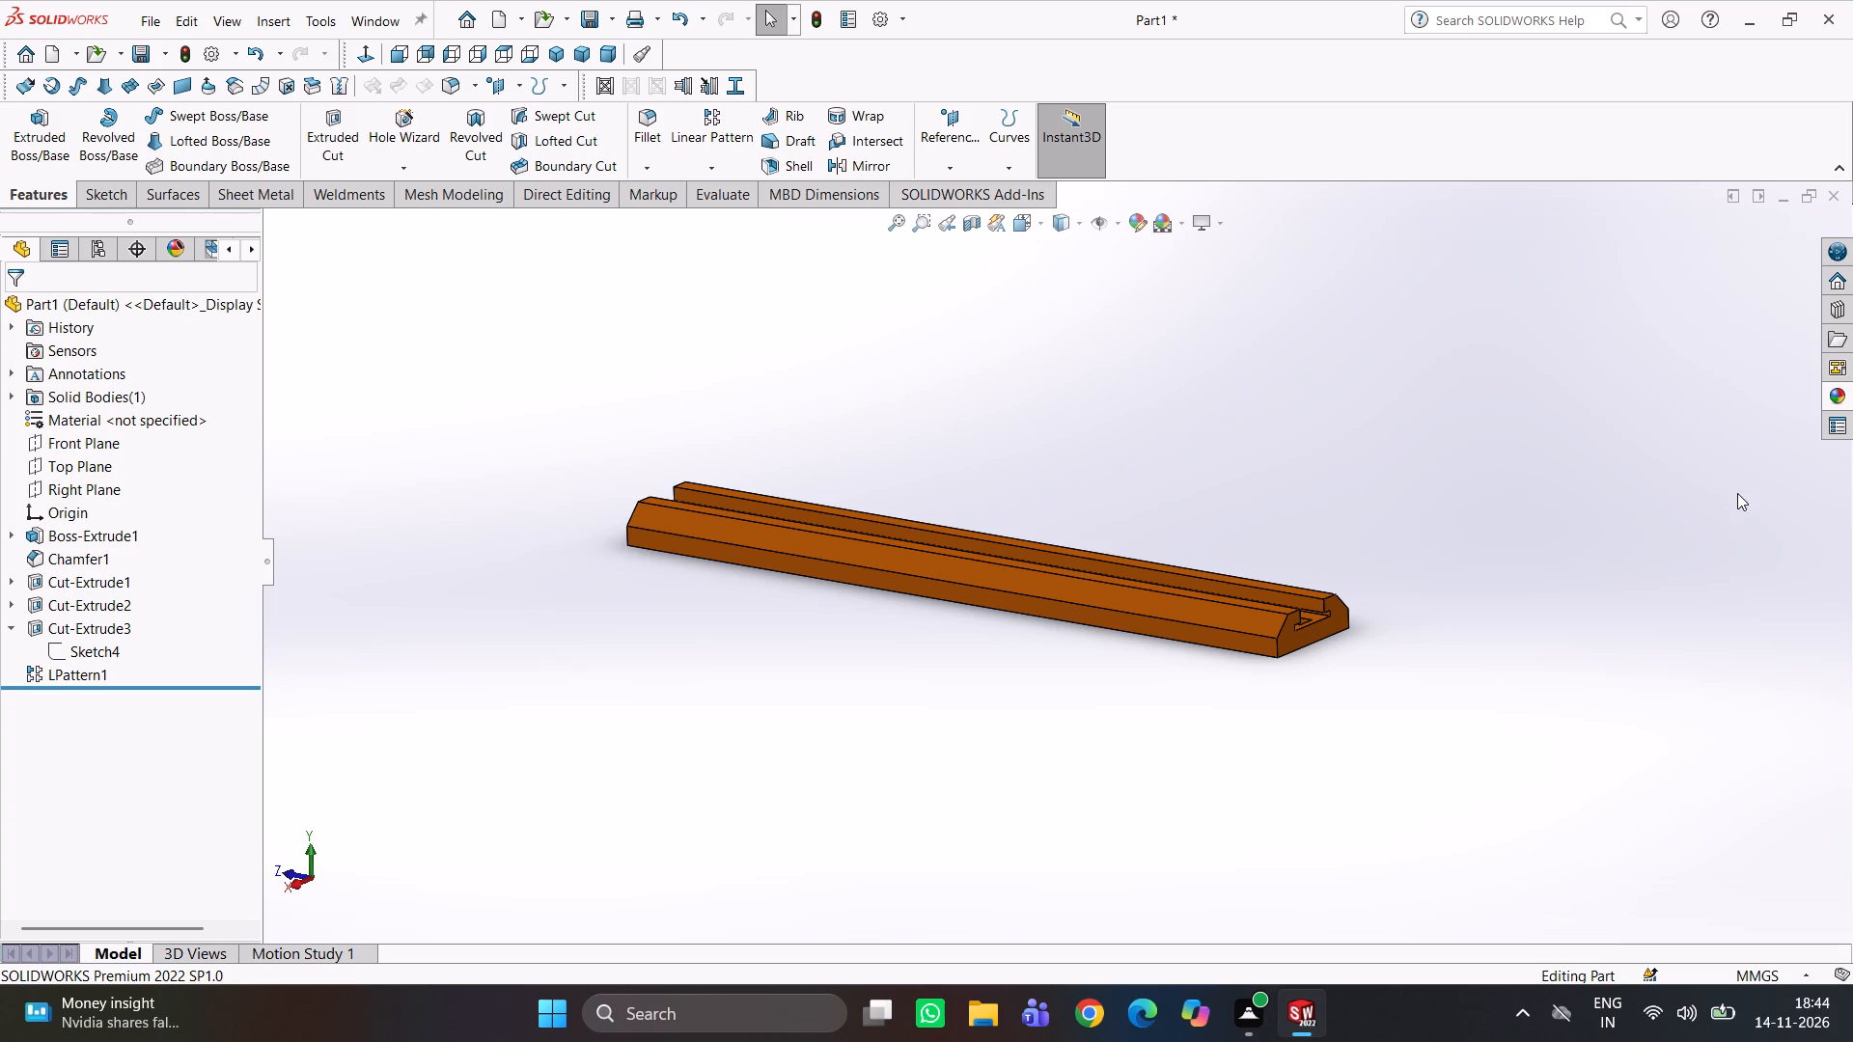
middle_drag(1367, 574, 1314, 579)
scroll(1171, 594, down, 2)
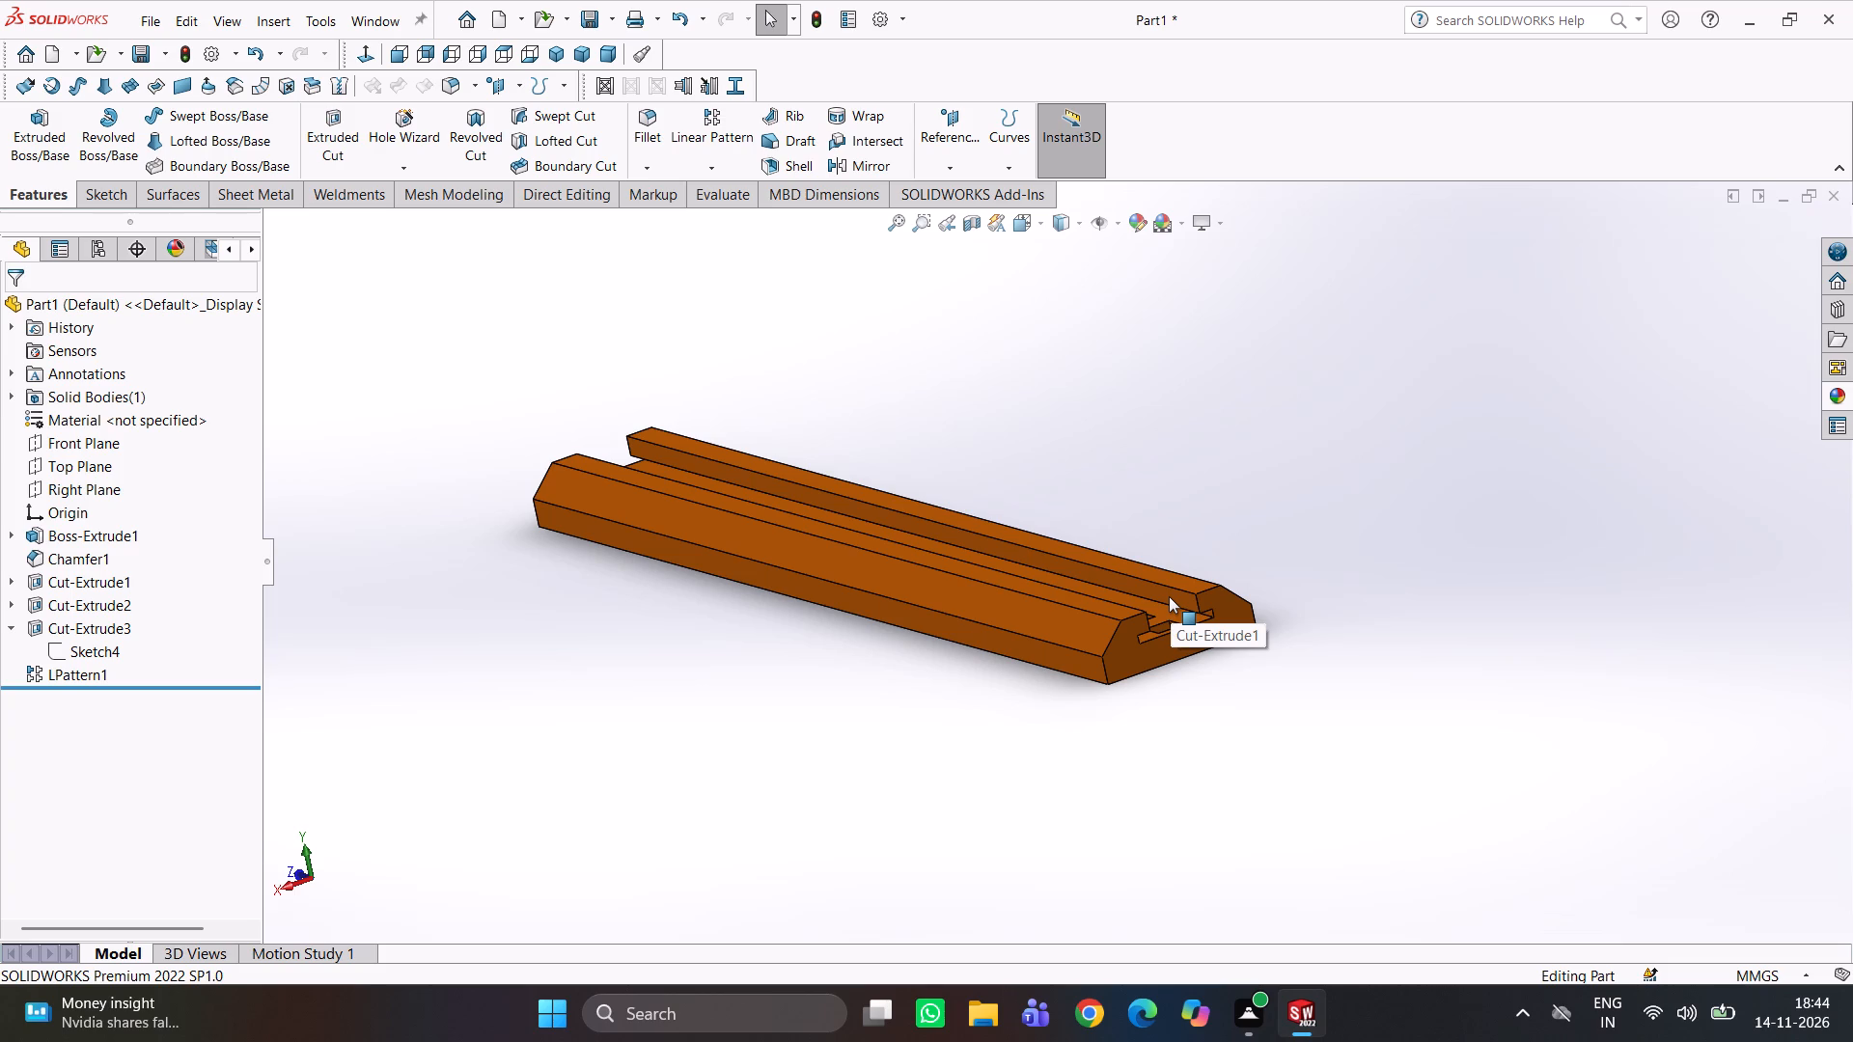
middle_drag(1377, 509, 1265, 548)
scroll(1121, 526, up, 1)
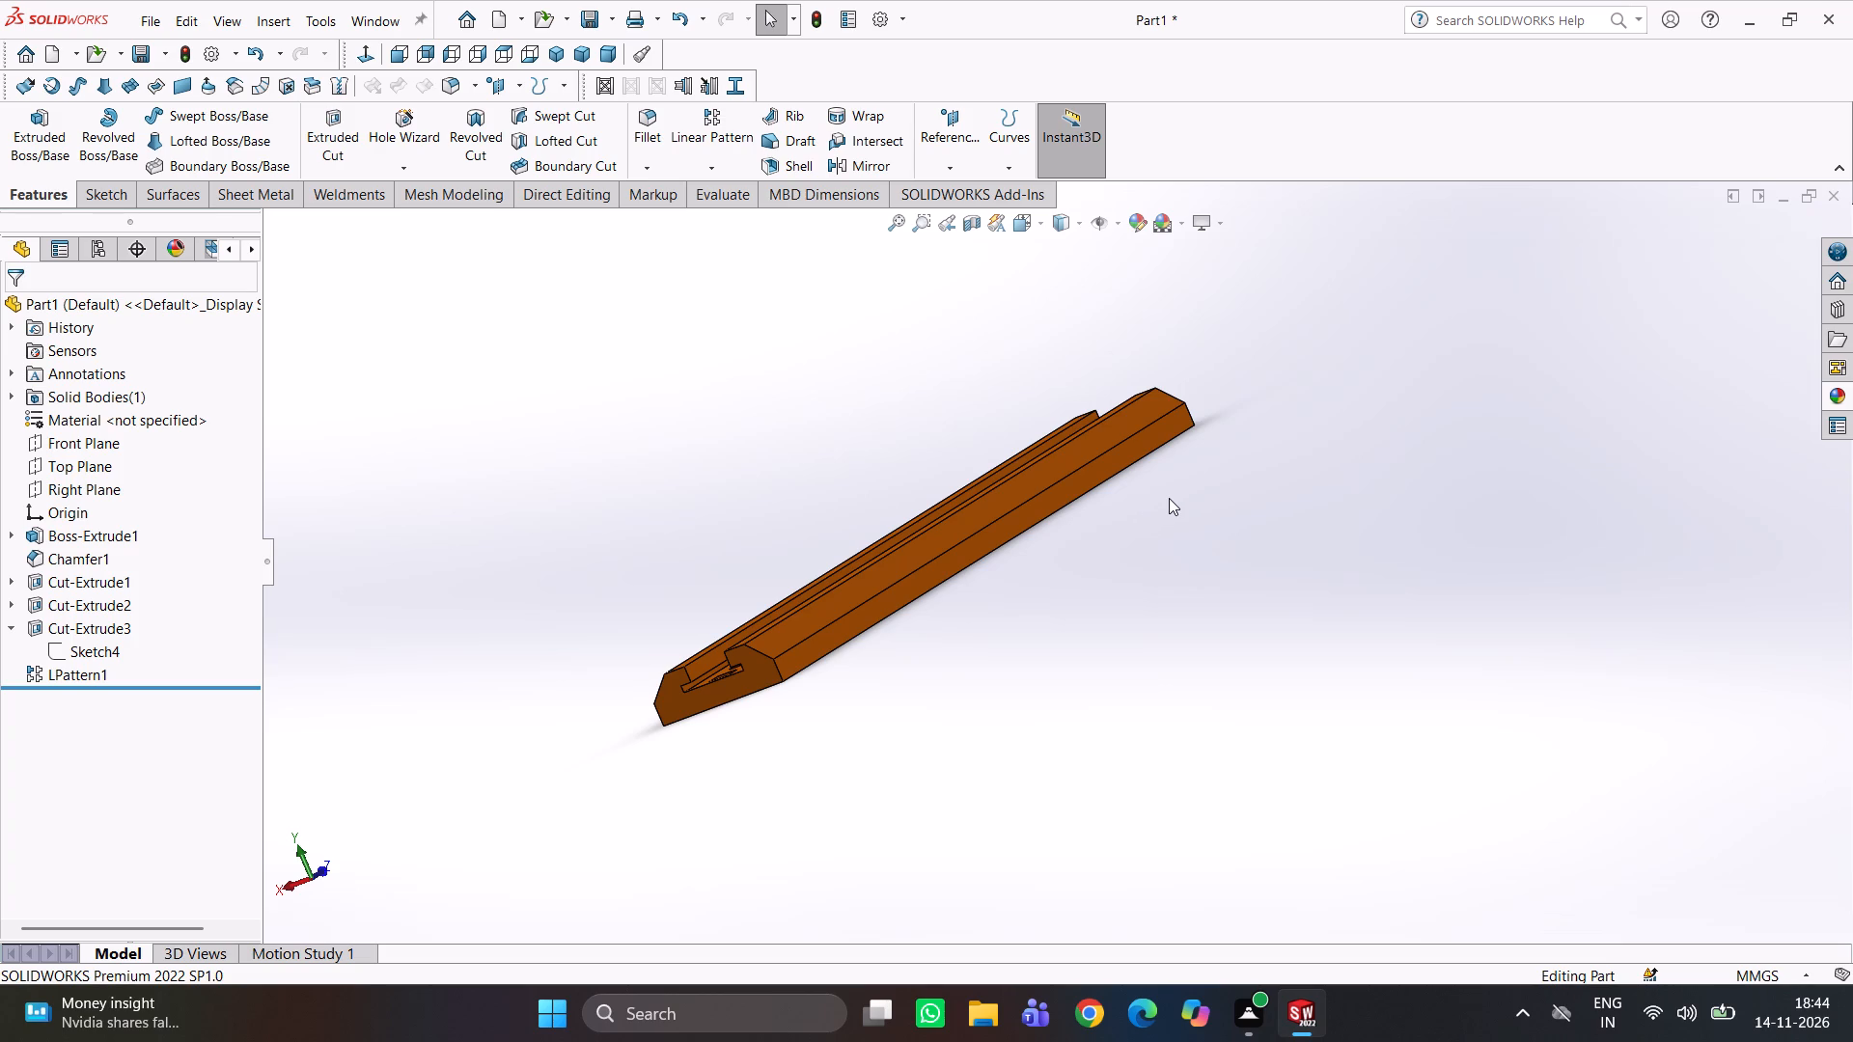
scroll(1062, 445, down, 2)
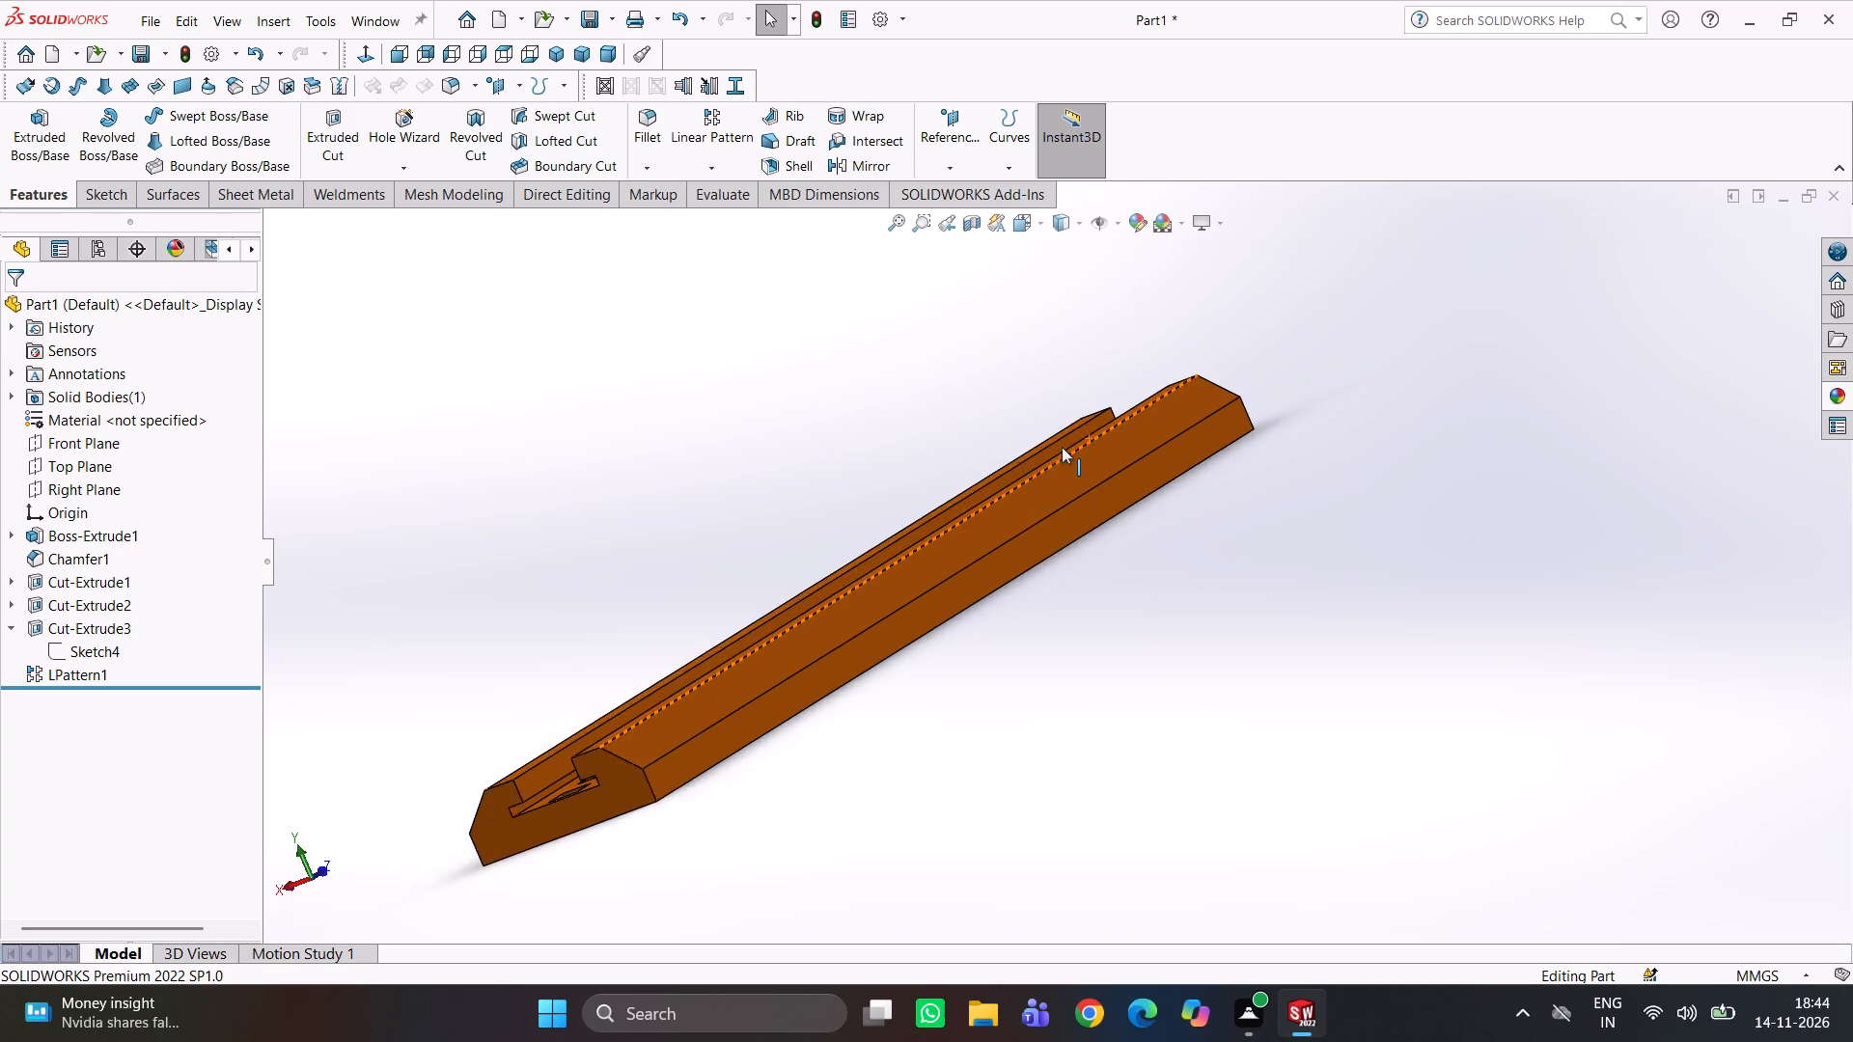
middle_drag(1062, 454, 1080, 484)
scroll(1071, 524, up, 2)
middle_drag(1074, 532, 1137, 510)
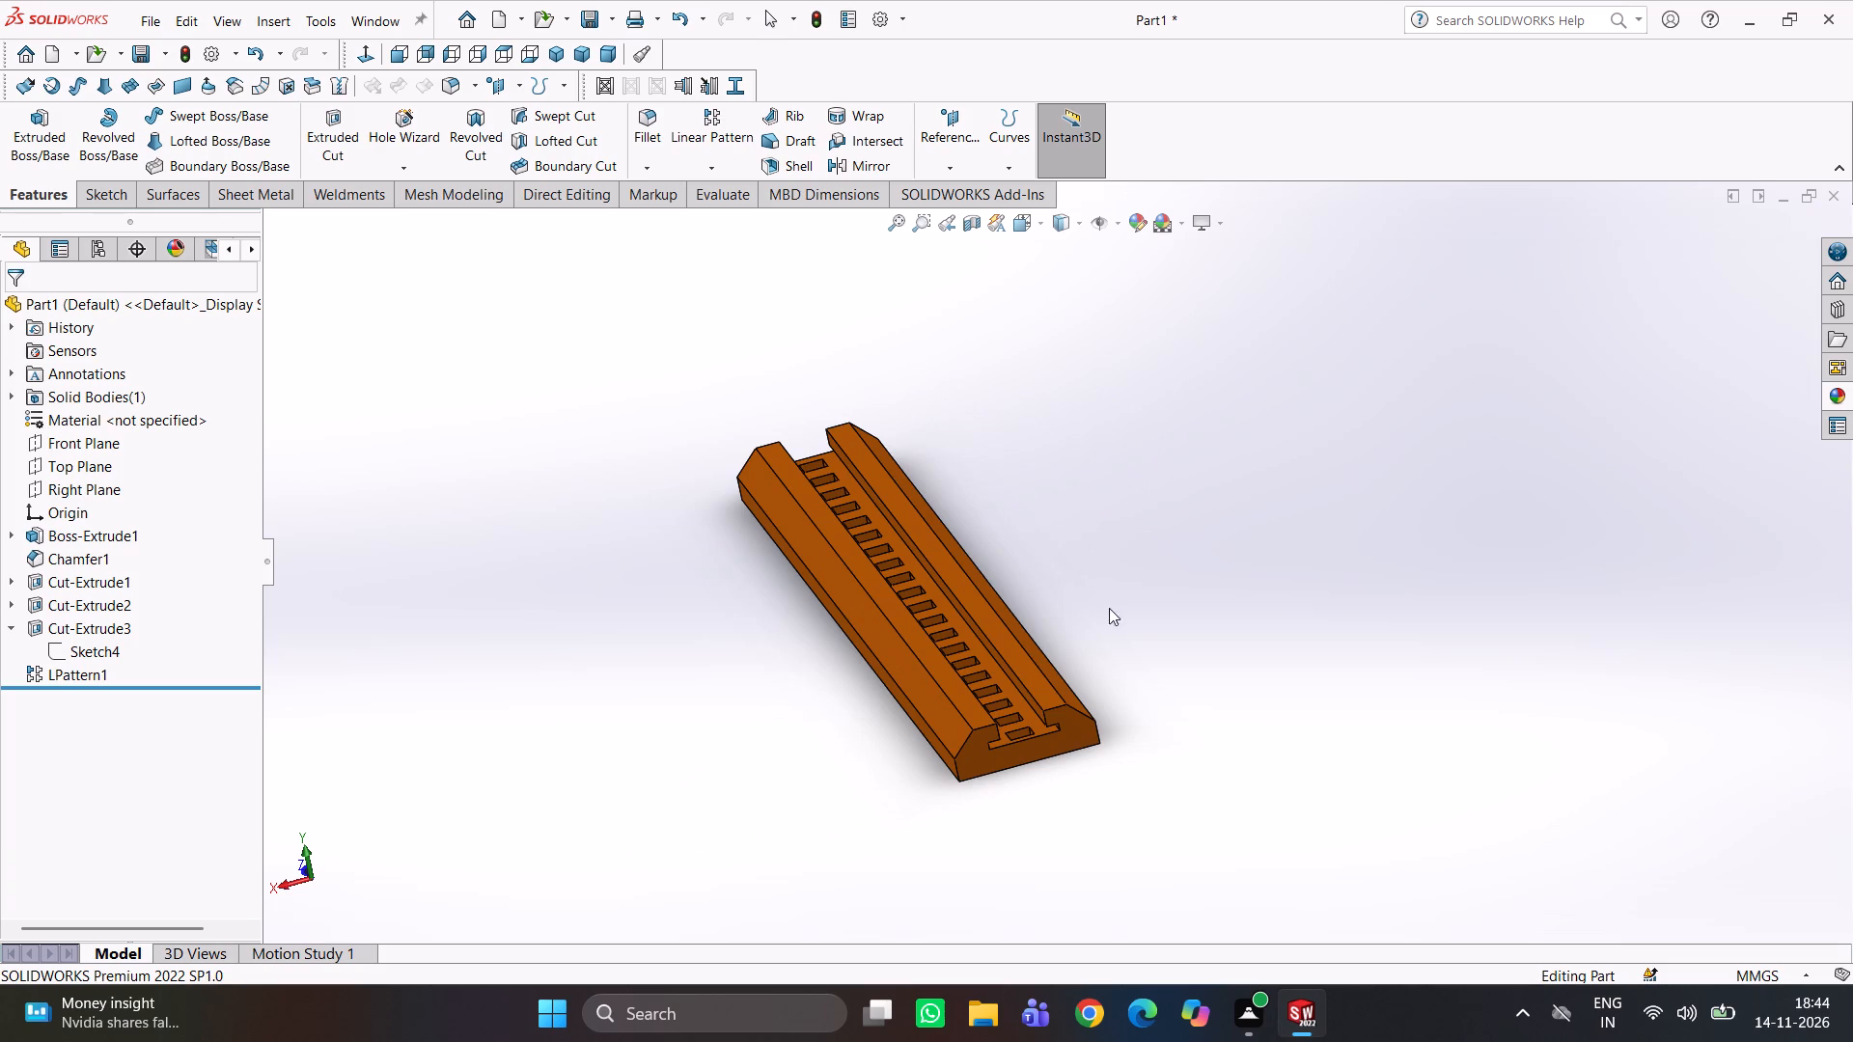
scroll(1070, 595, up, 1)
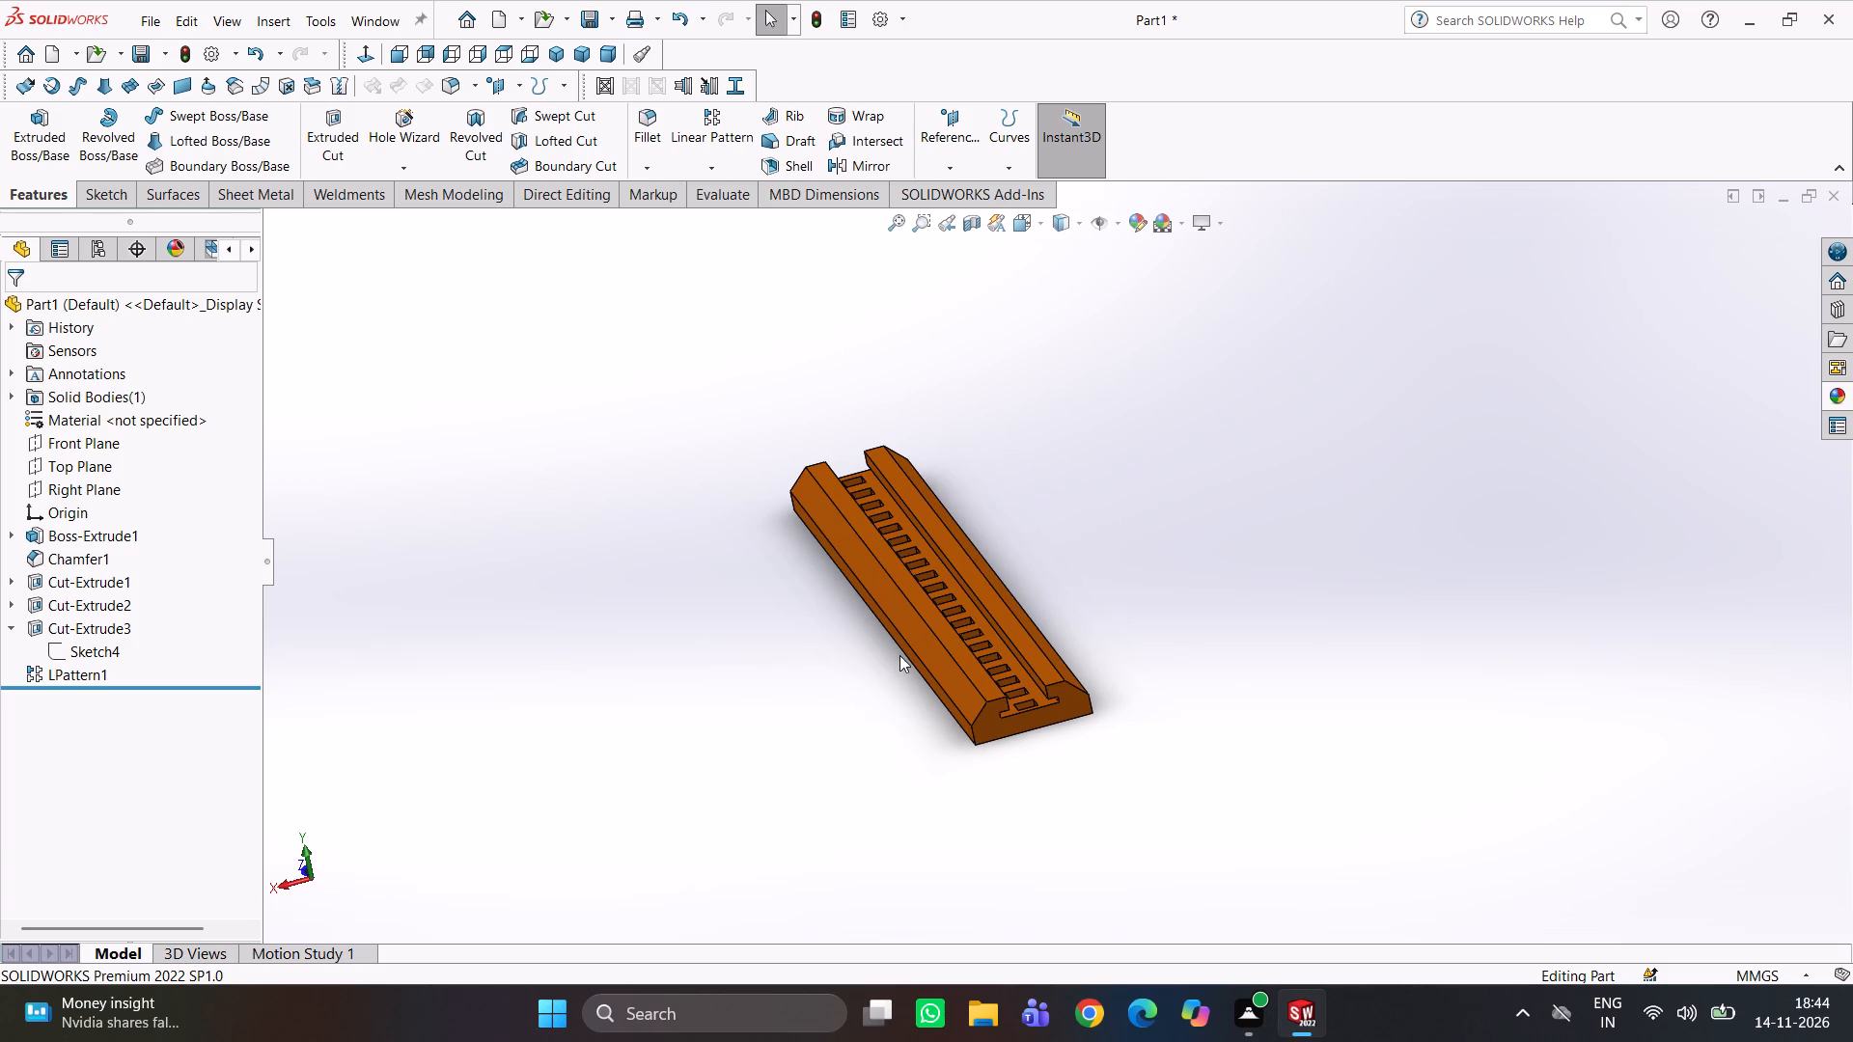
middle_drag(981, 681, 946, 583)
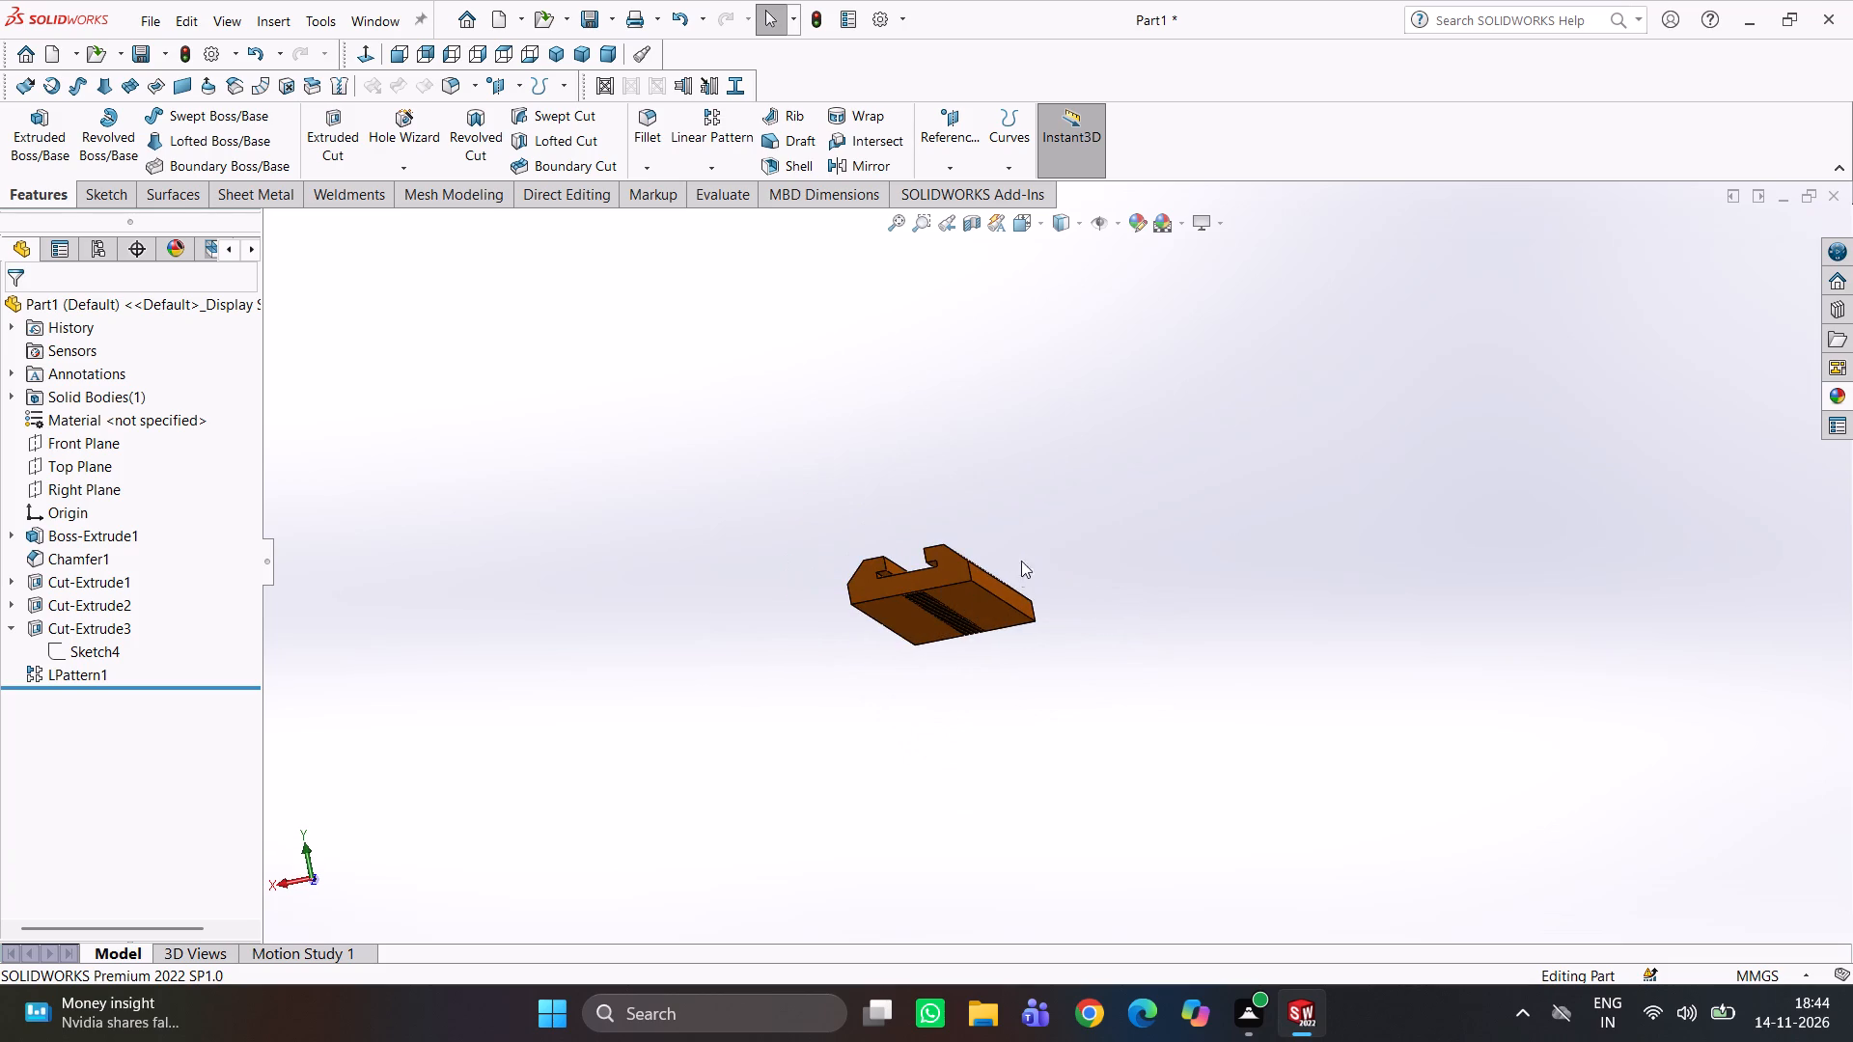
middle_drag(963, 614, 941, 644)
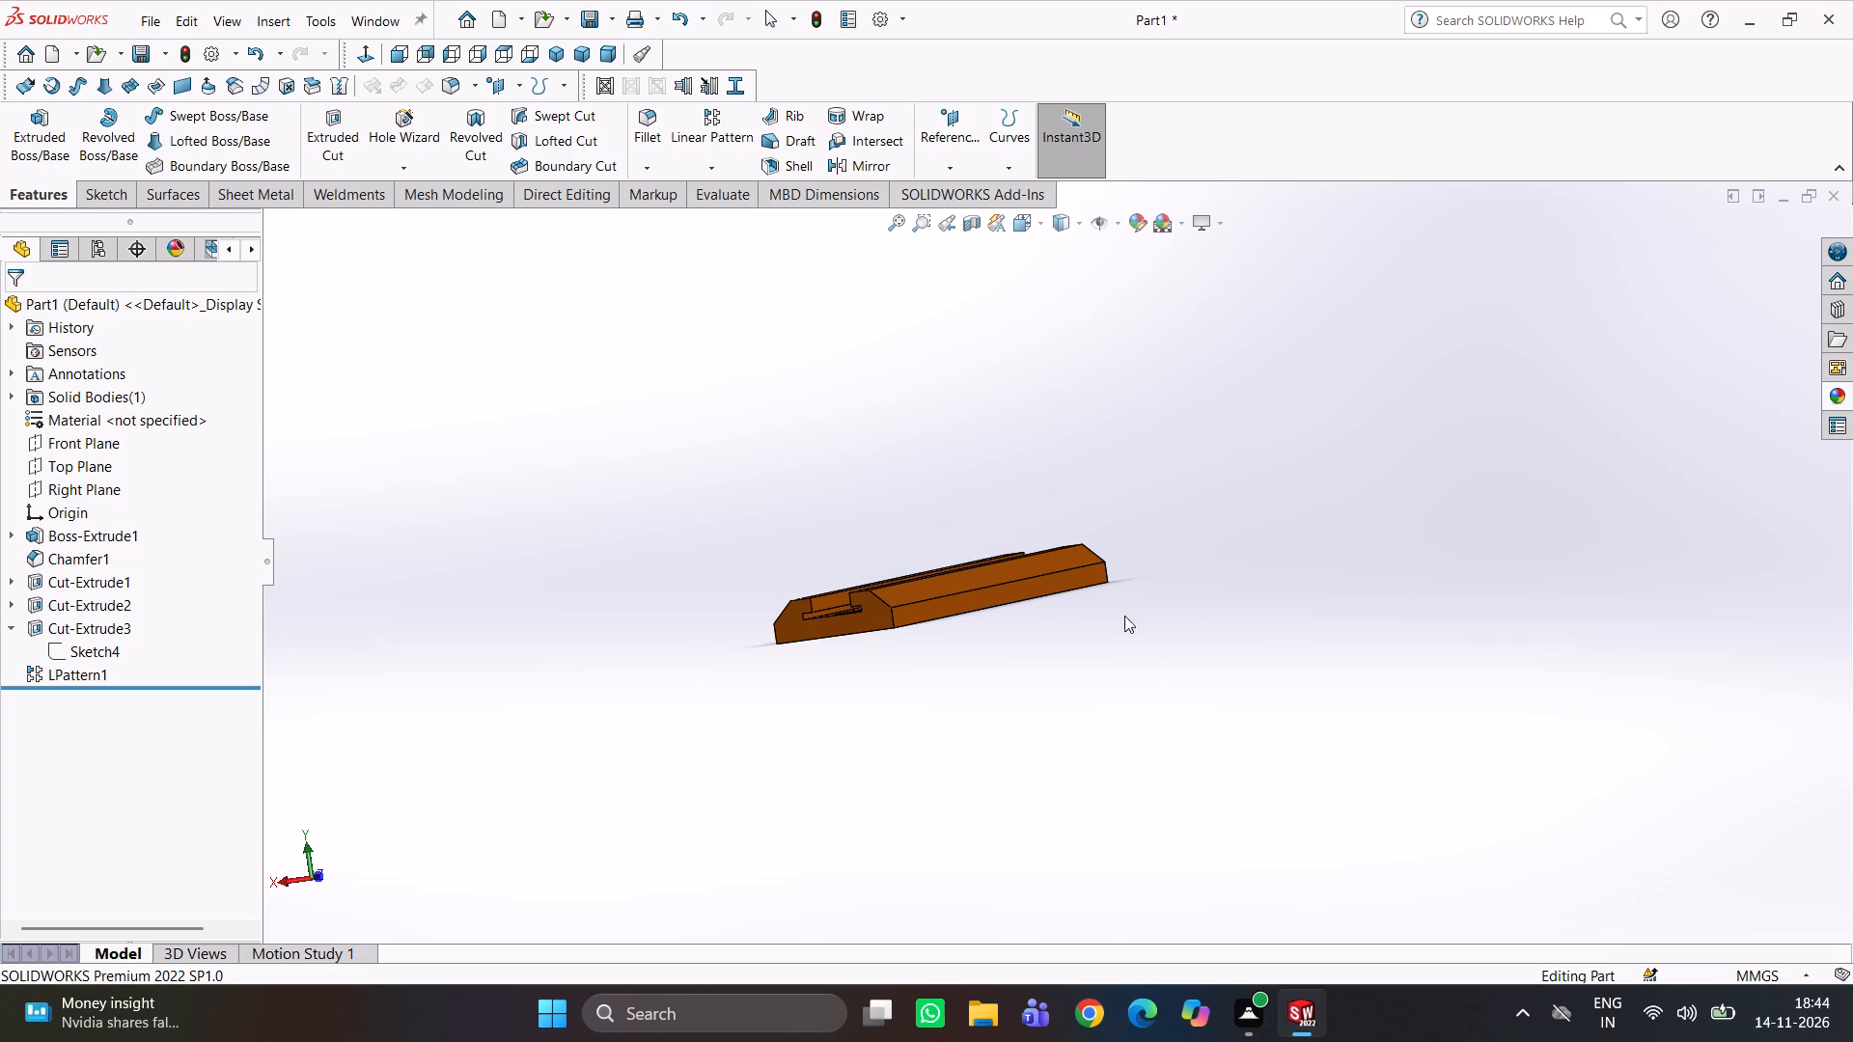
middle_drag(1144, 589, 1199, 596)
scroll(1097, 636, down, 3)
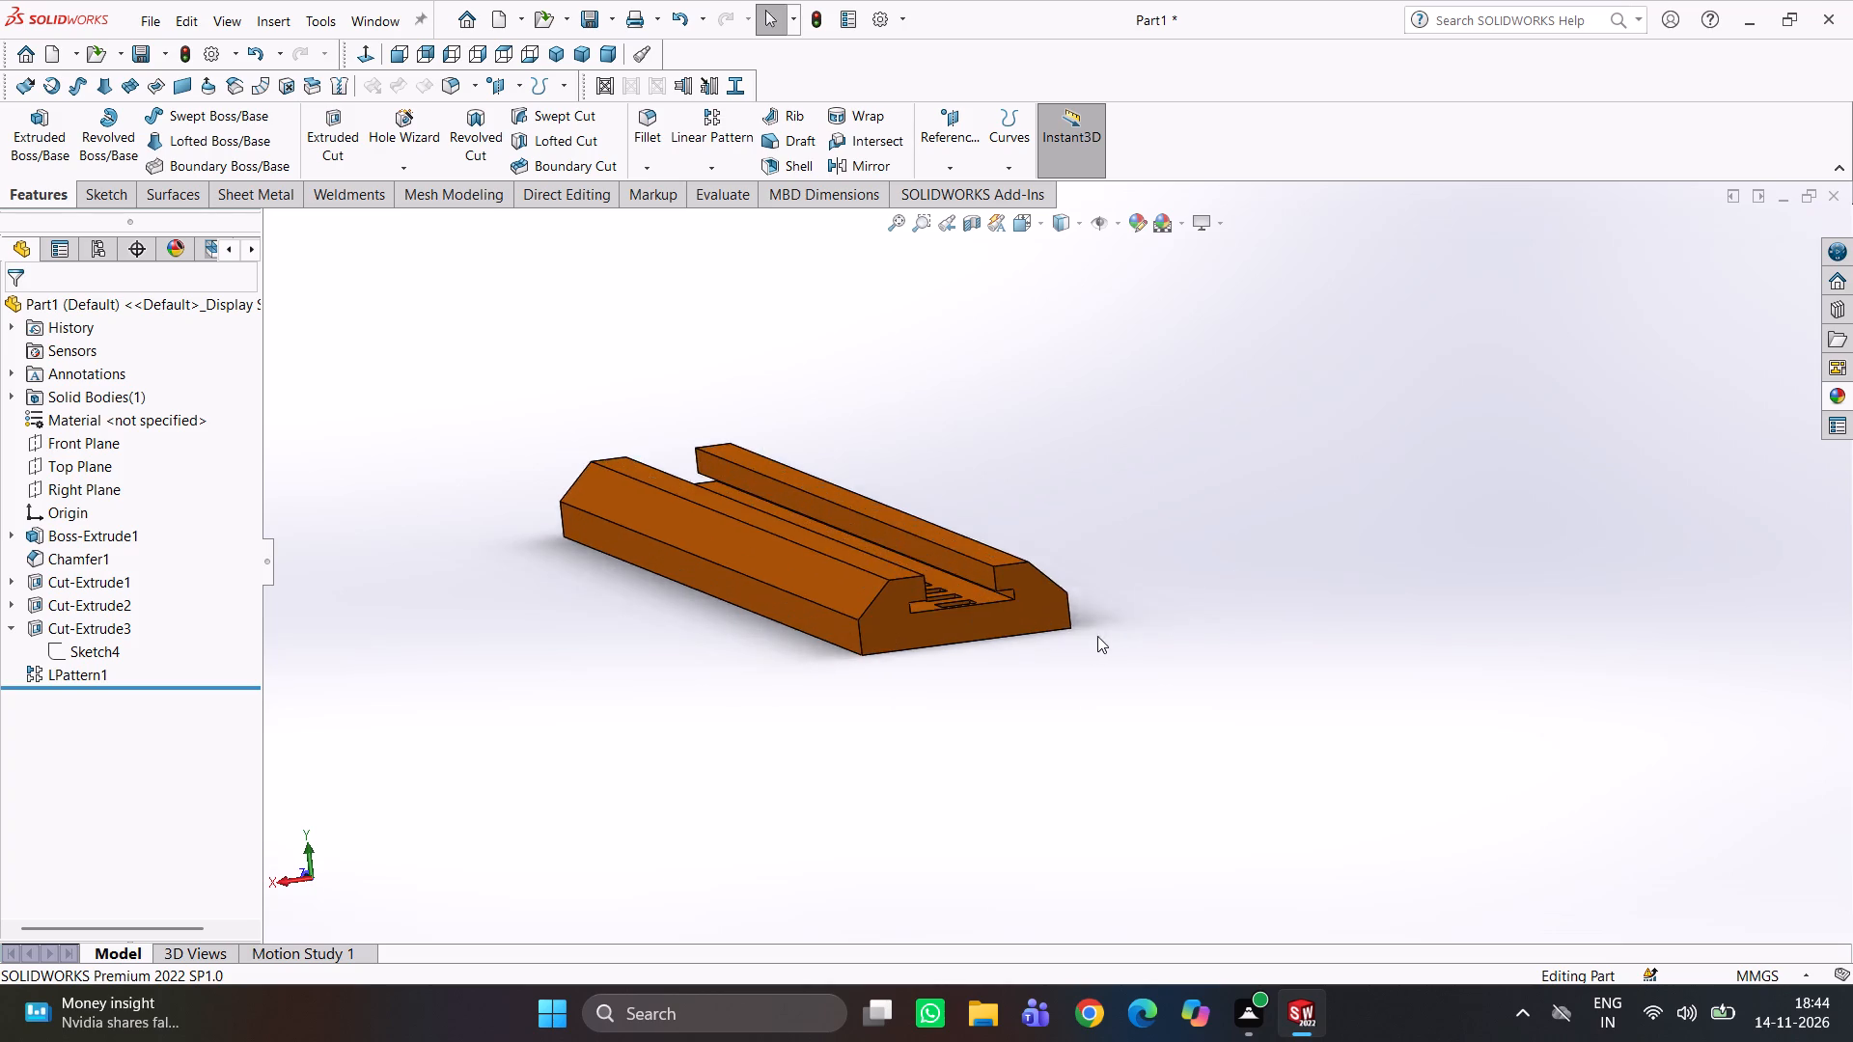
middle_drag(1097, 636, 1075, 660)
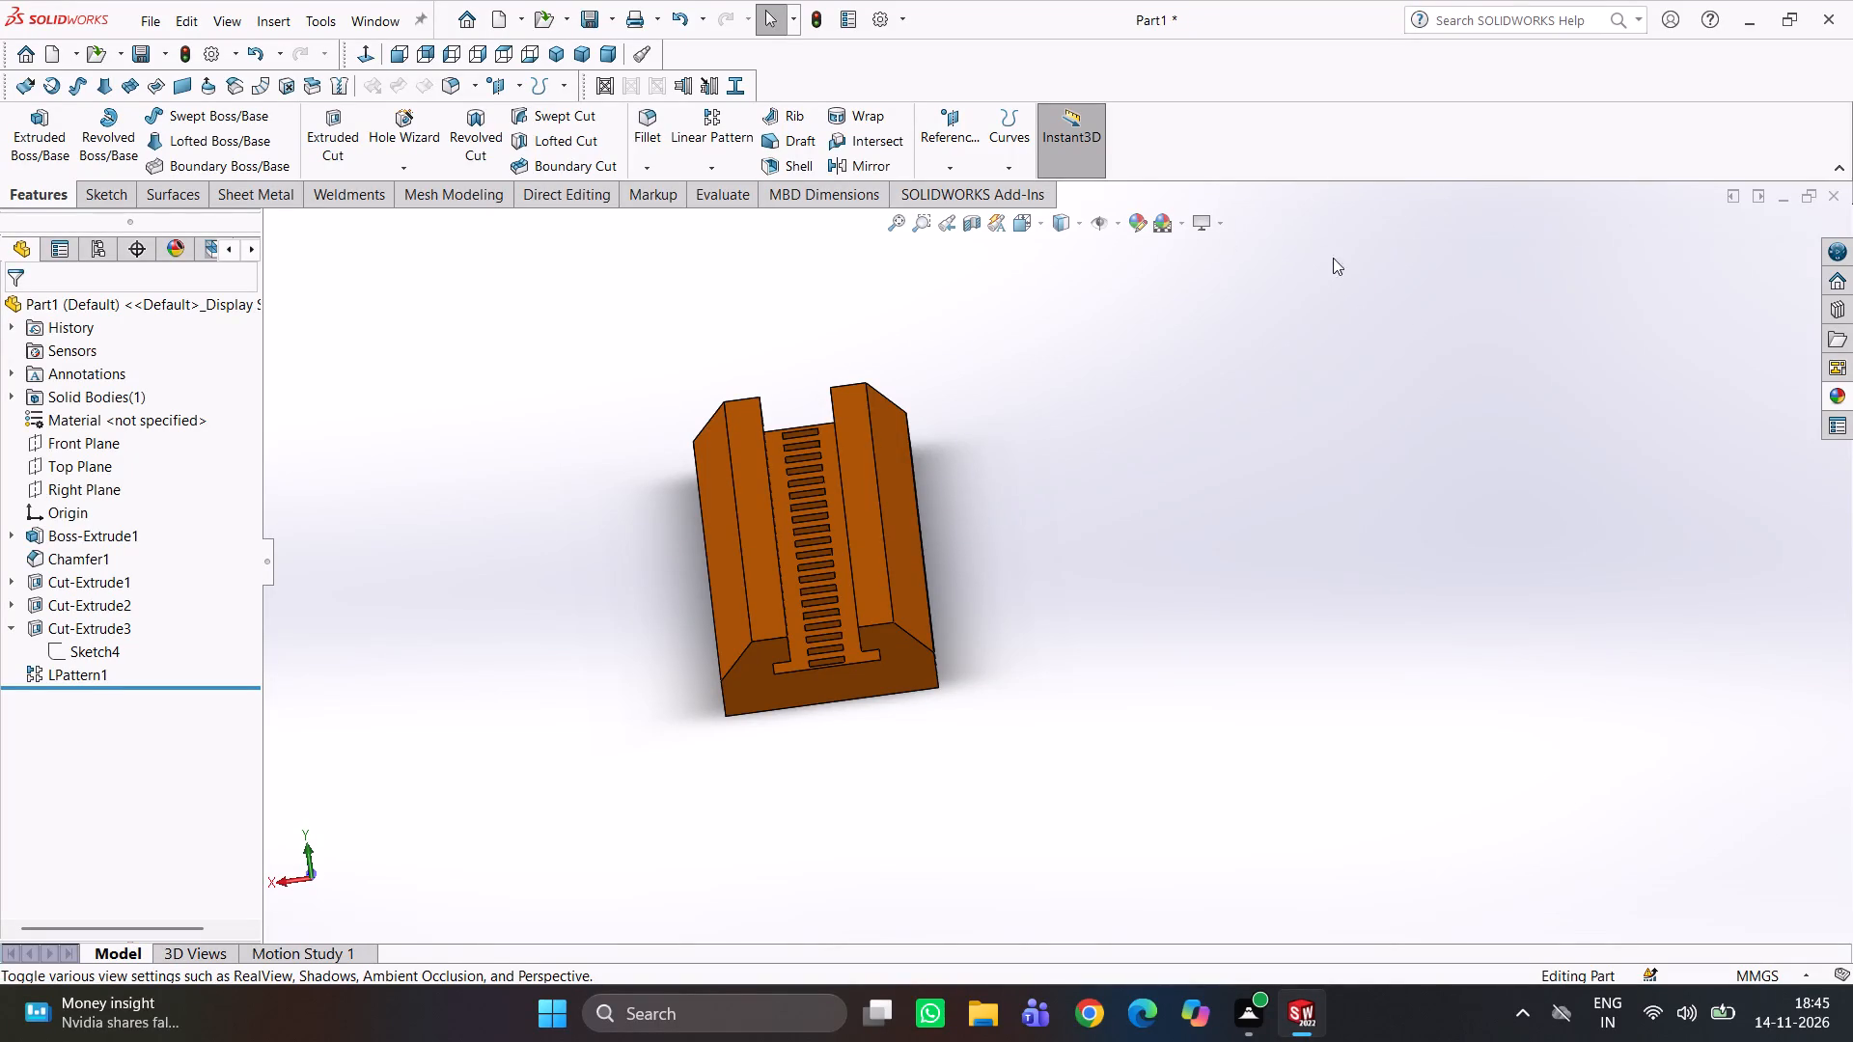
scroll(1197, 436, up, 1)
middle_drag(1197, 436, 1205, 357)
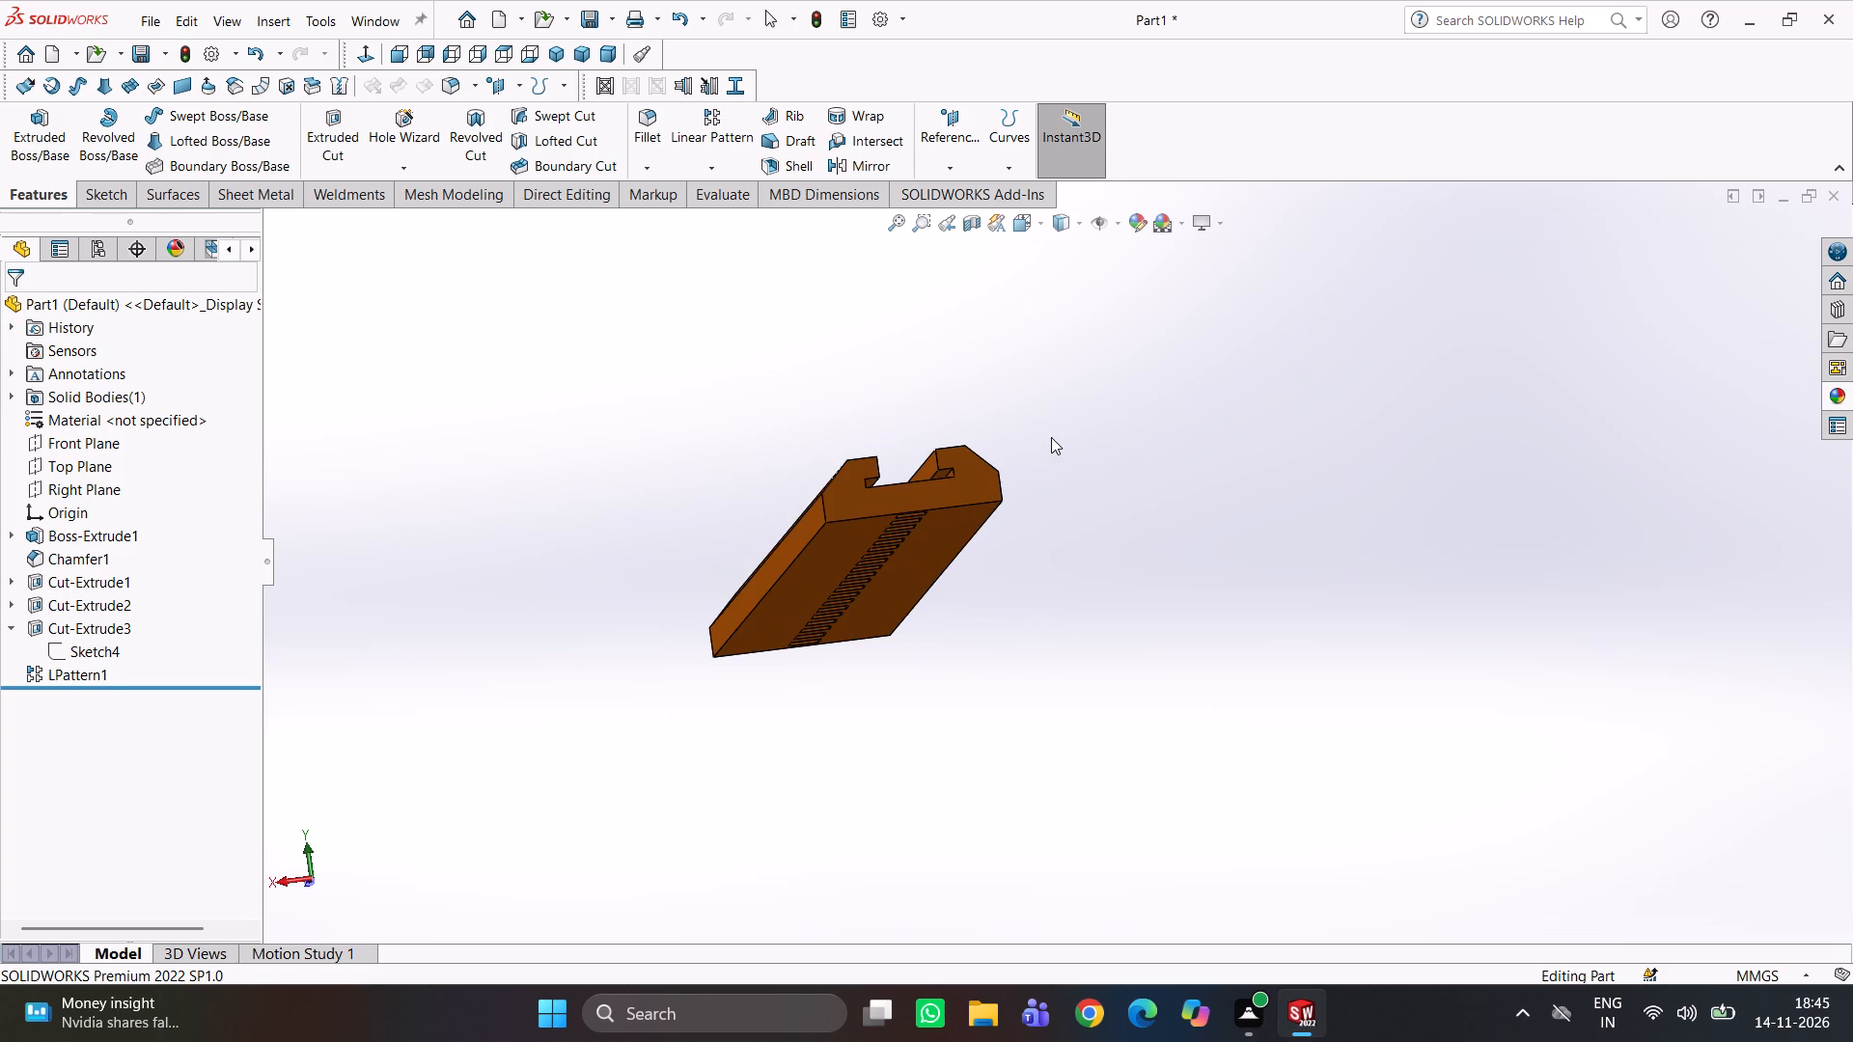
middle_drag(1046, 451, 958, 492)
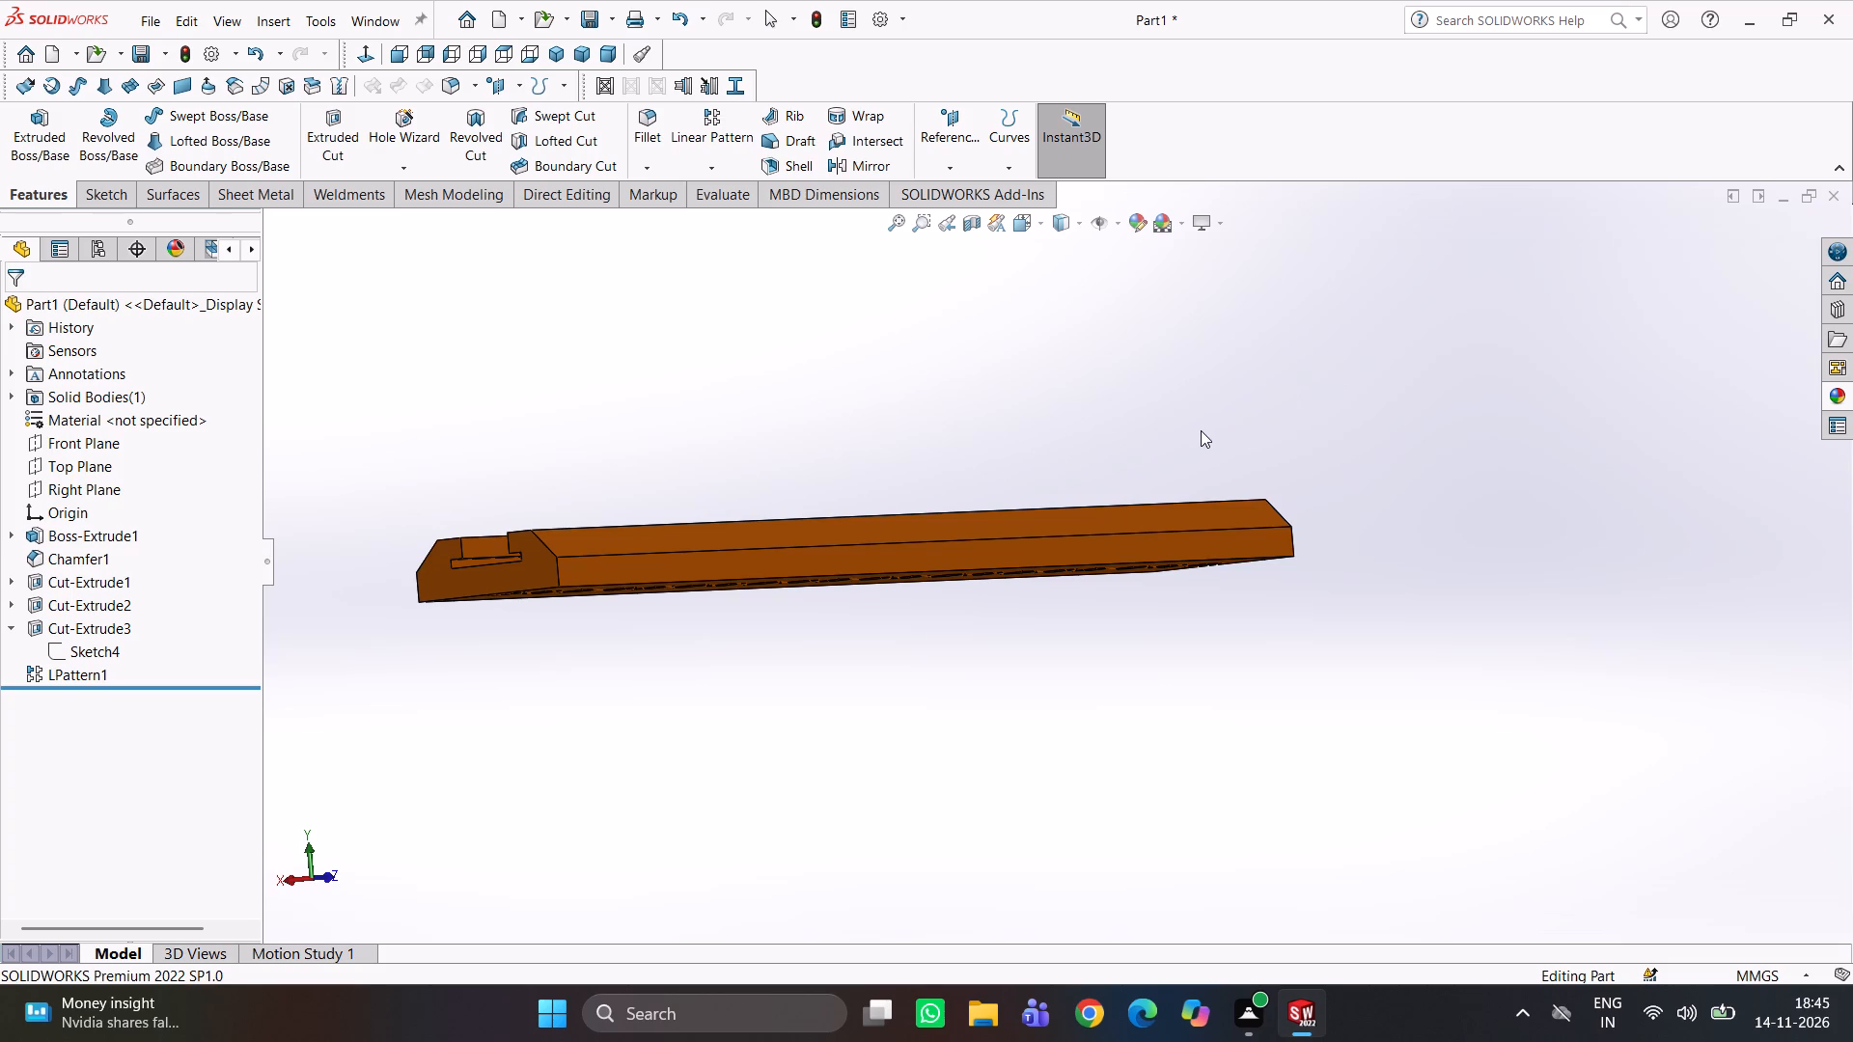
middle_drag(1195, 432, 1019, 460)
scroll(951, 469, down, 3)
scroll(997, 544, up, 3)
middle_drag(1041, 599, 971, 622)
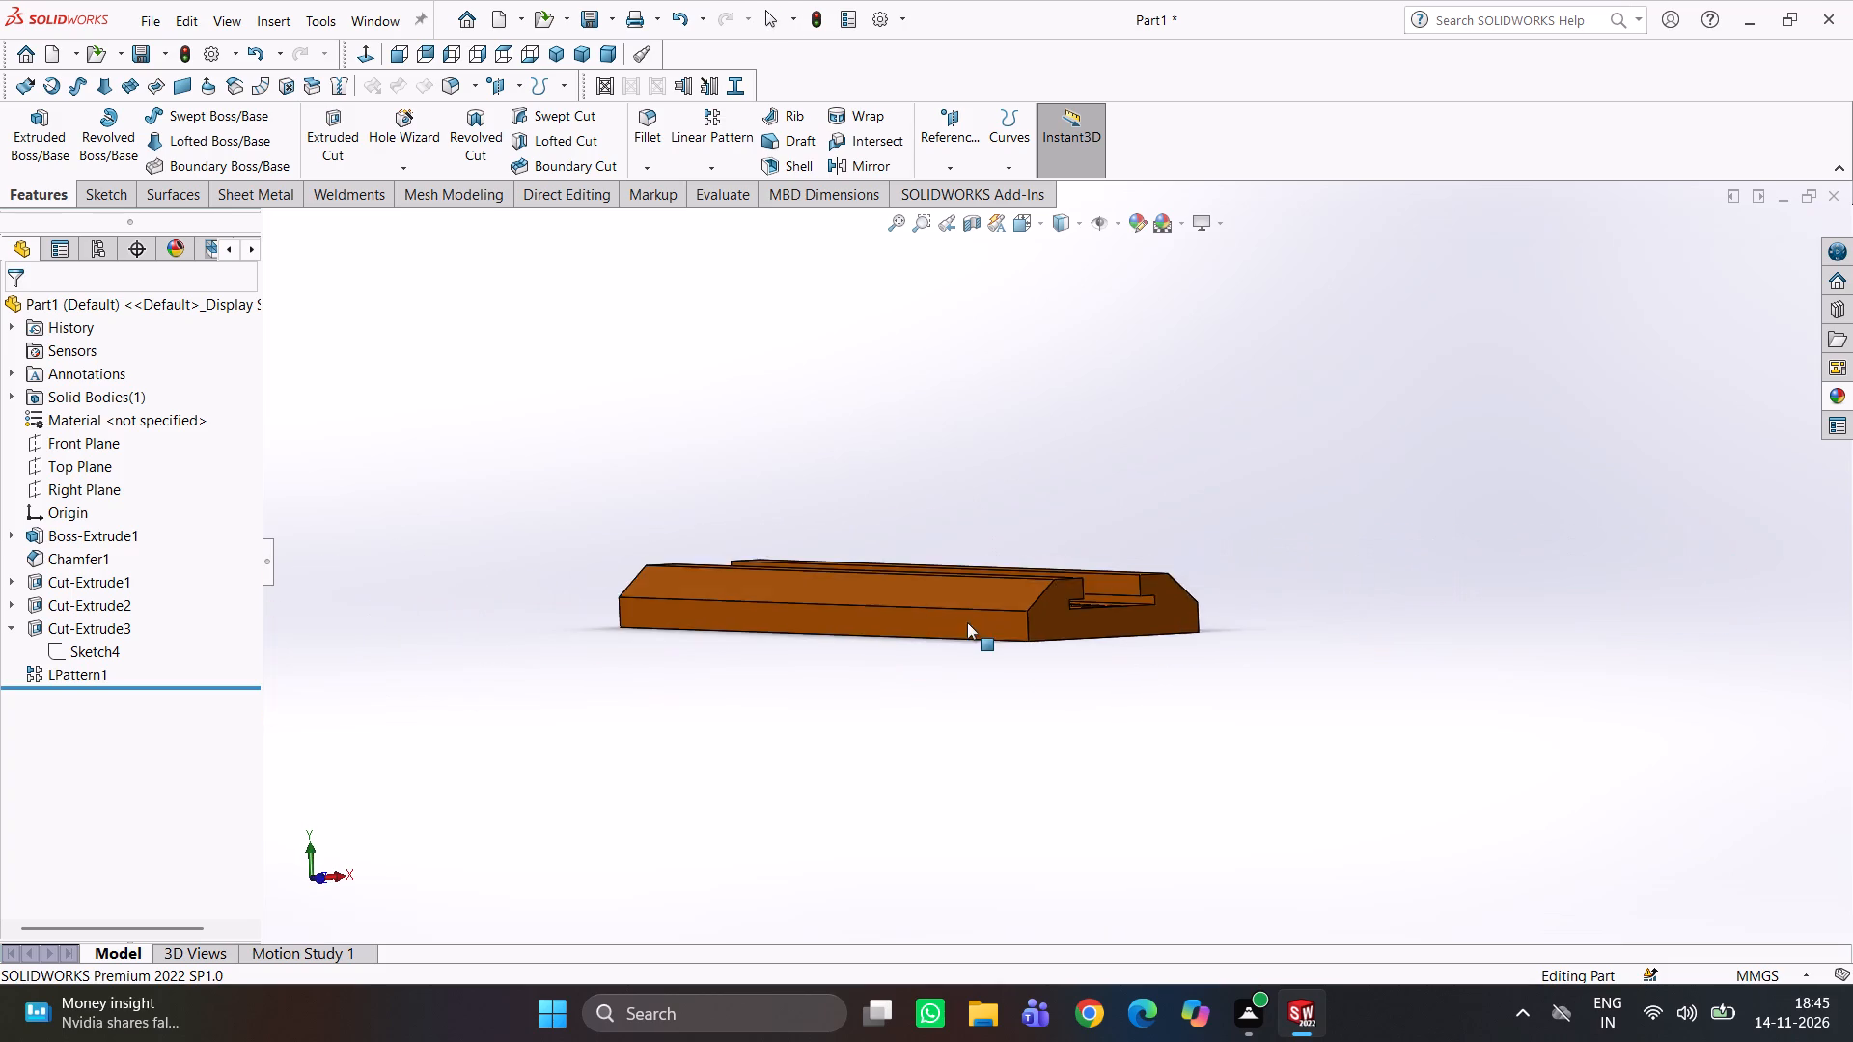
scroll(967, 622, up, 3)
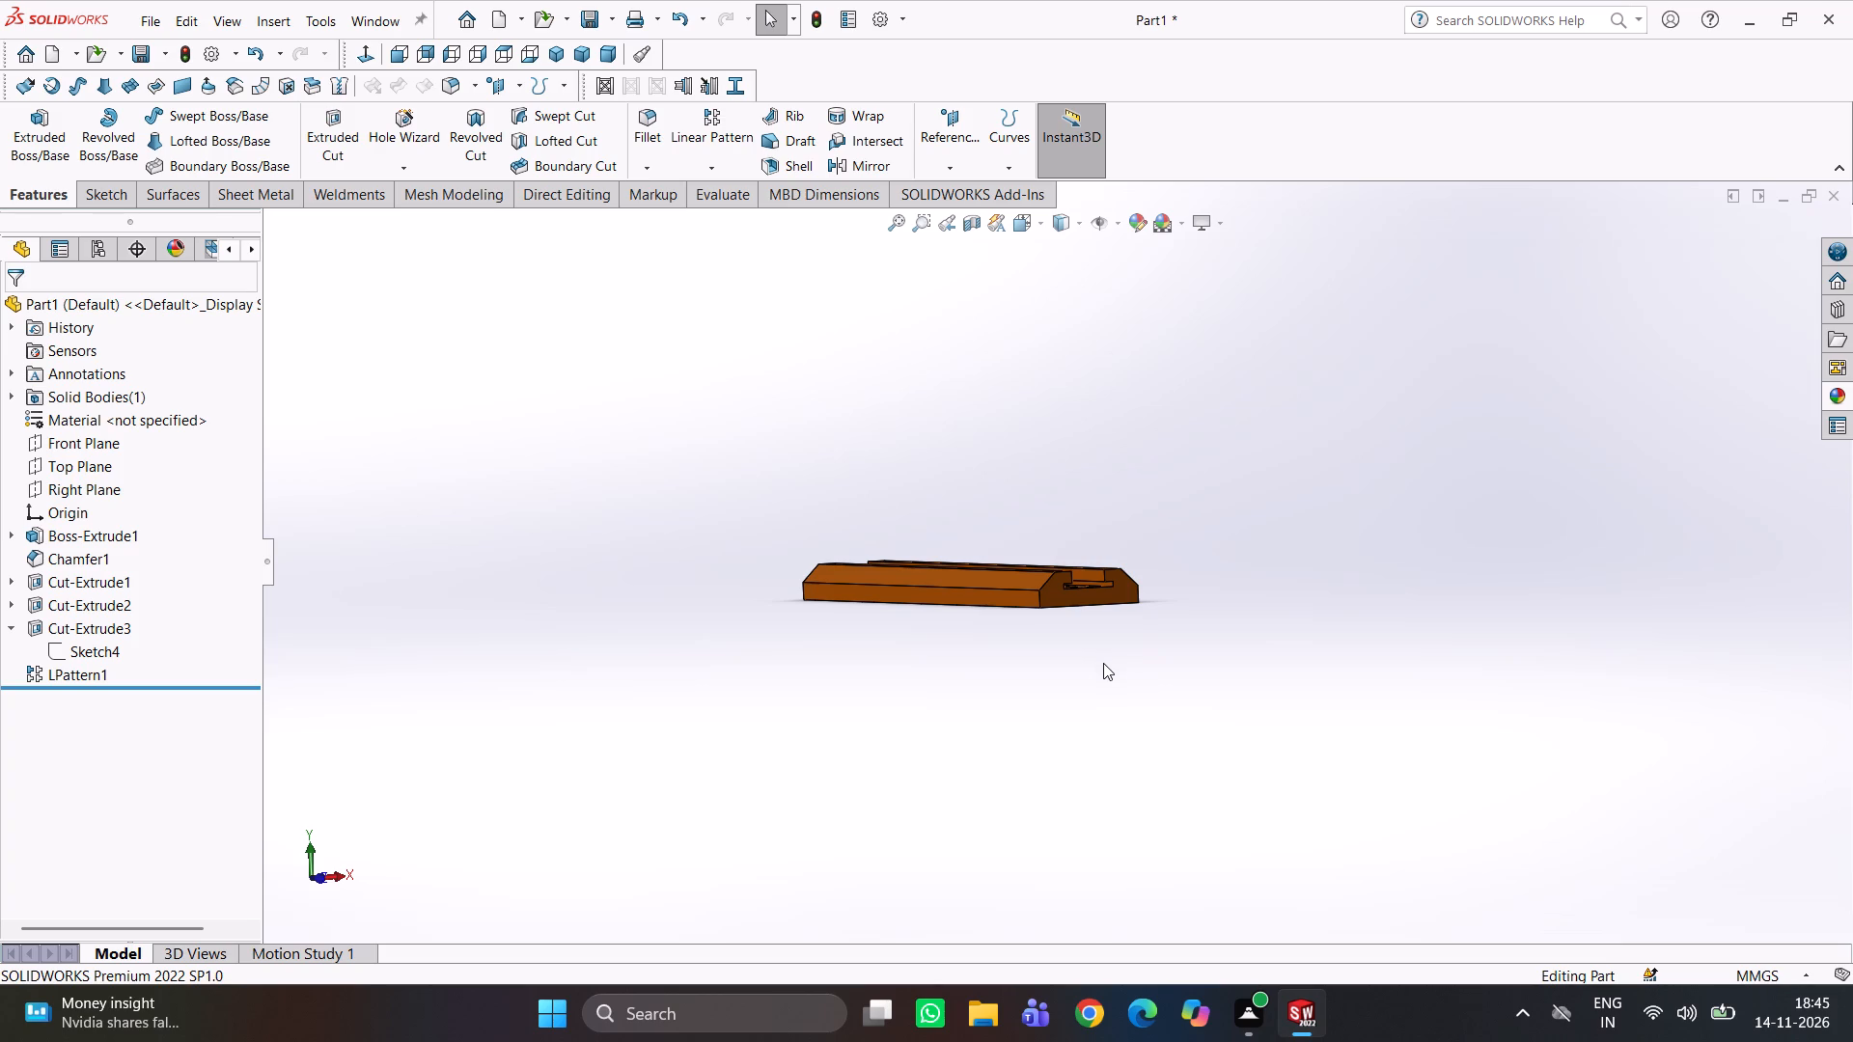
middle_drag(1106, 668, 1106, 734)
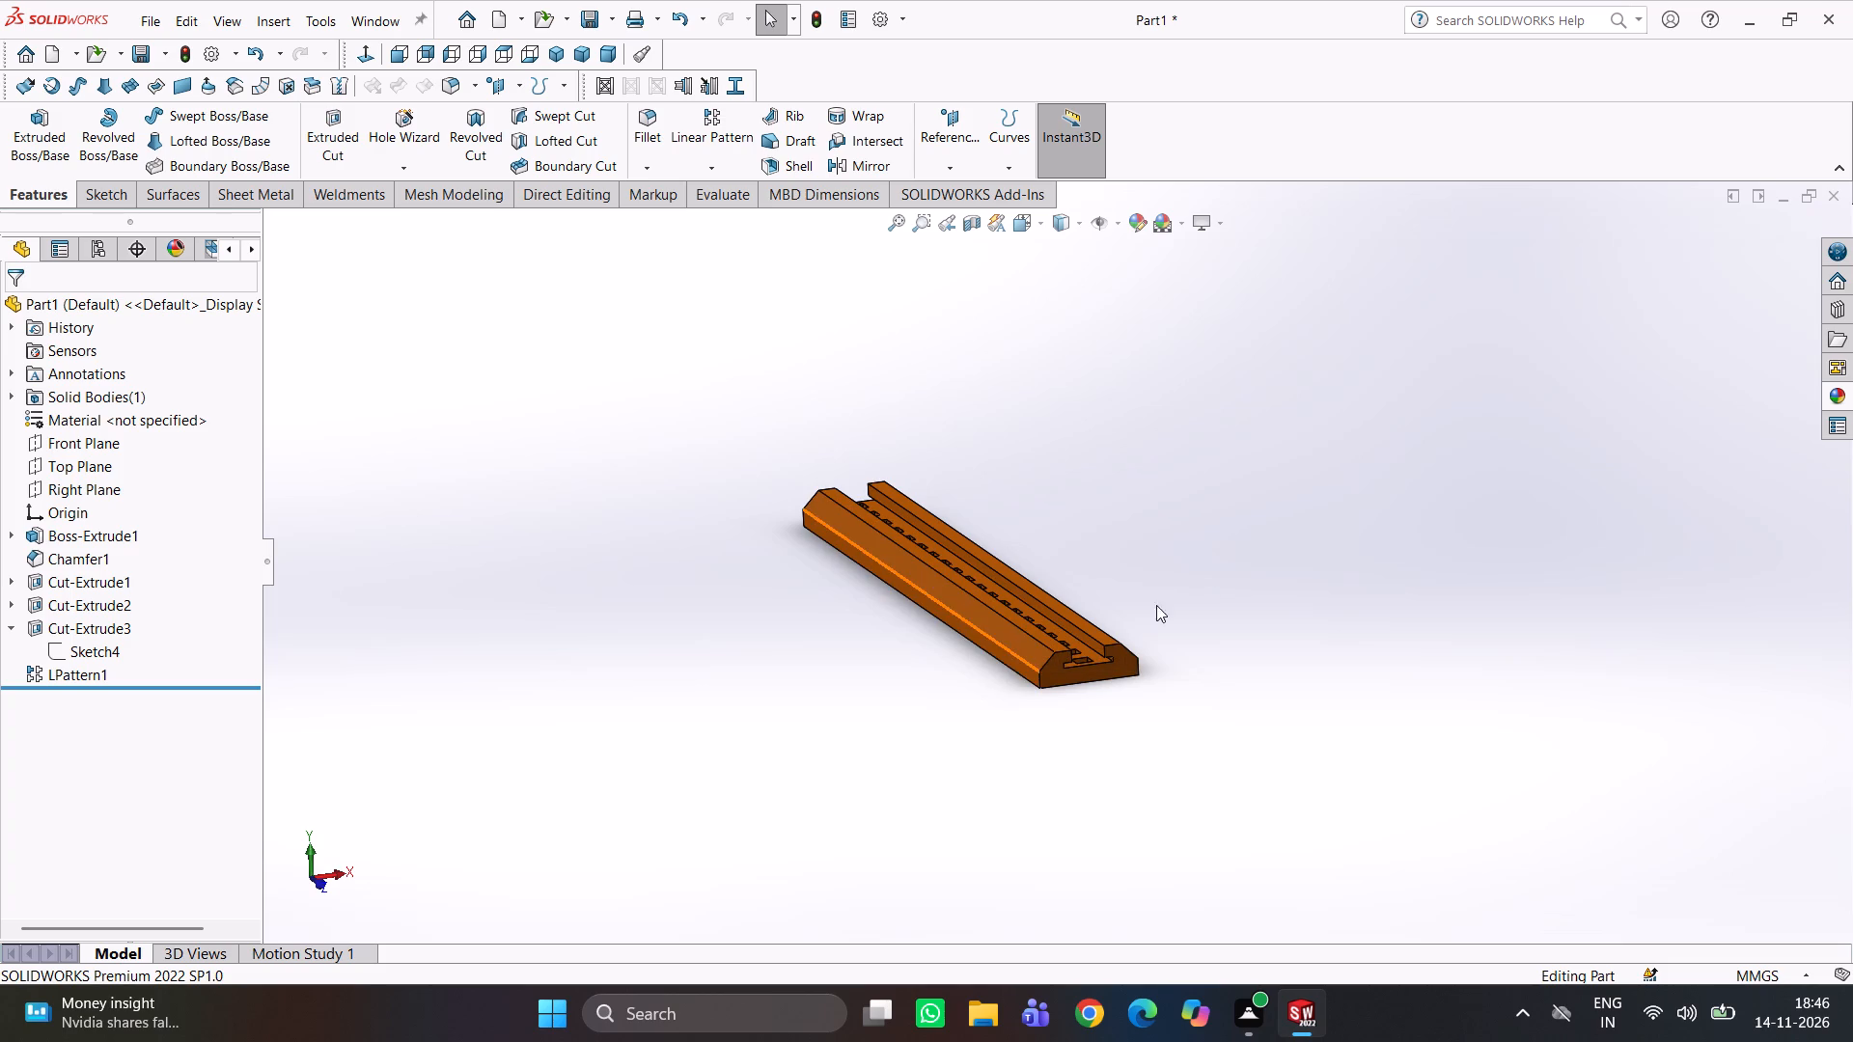
Examine the coloured bar's chamfered sides, underside and end profile, and the square cuts along its groove.
middle_drag(1008, 633, 934, 605)
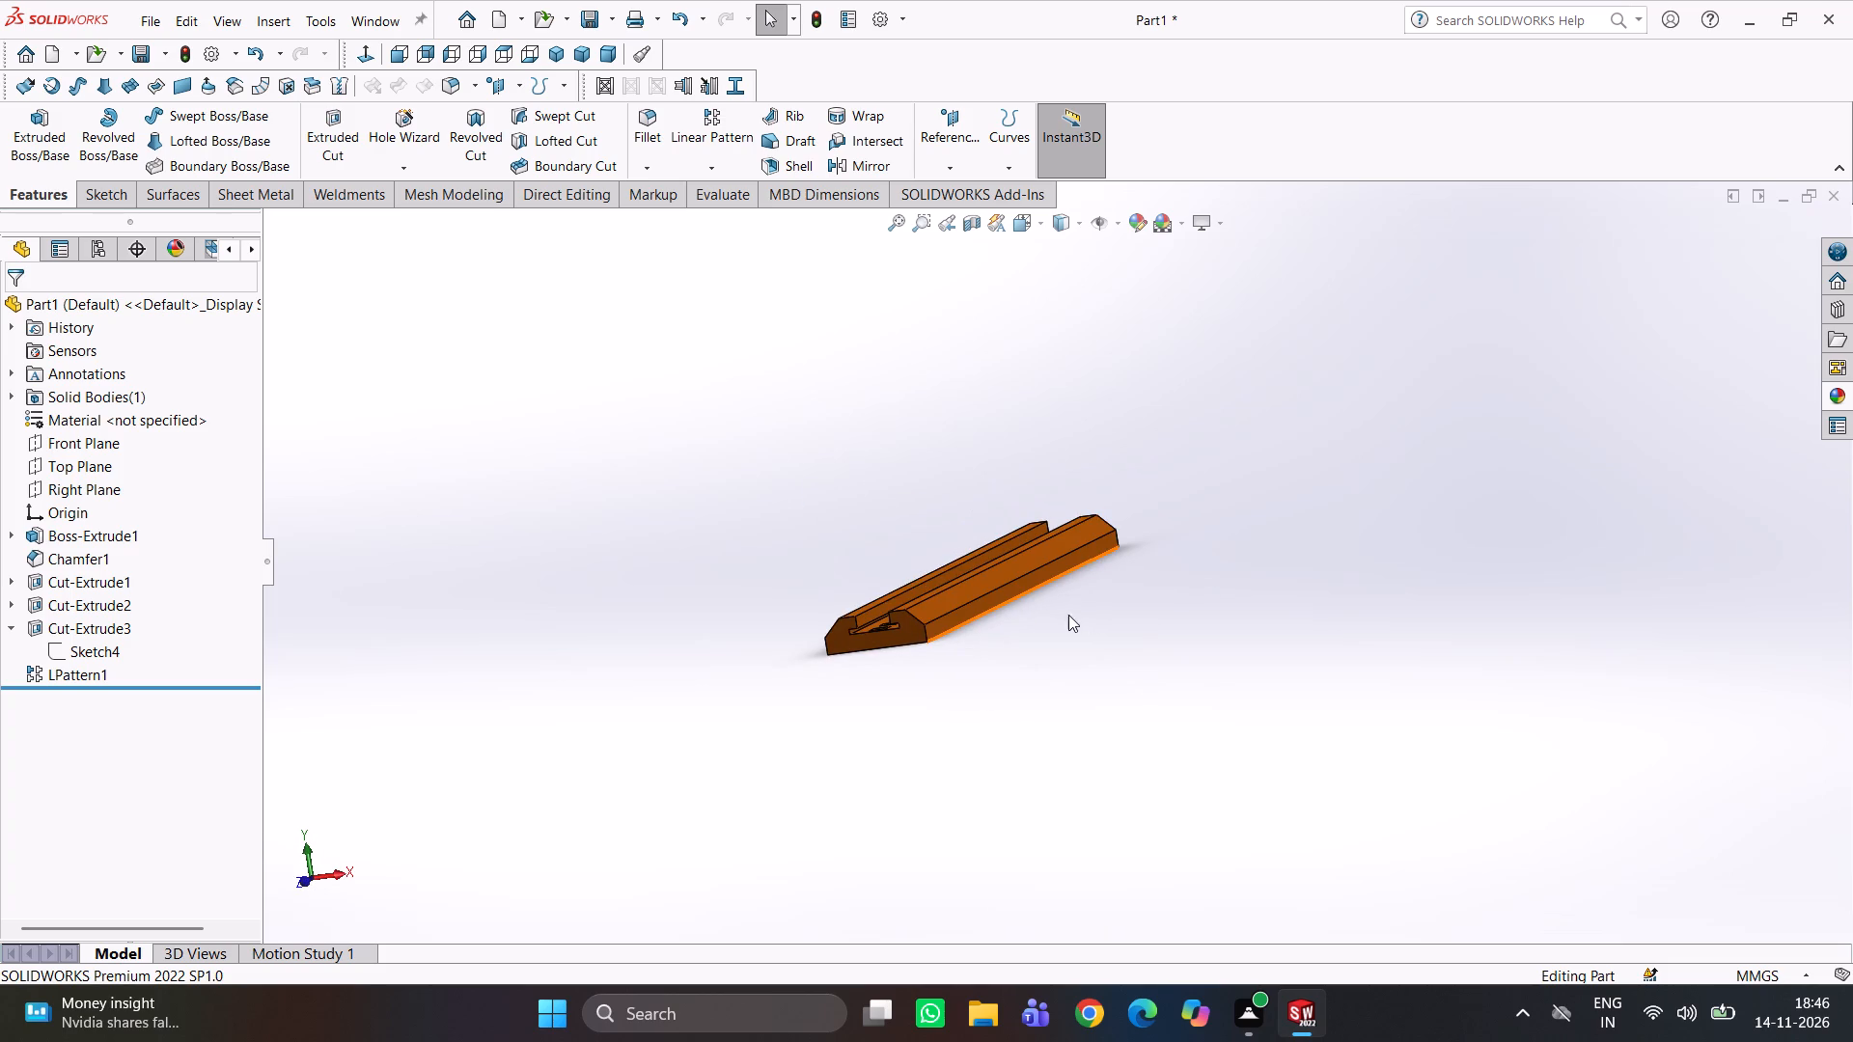
middle_drag(1043, 590, 1051, 603)
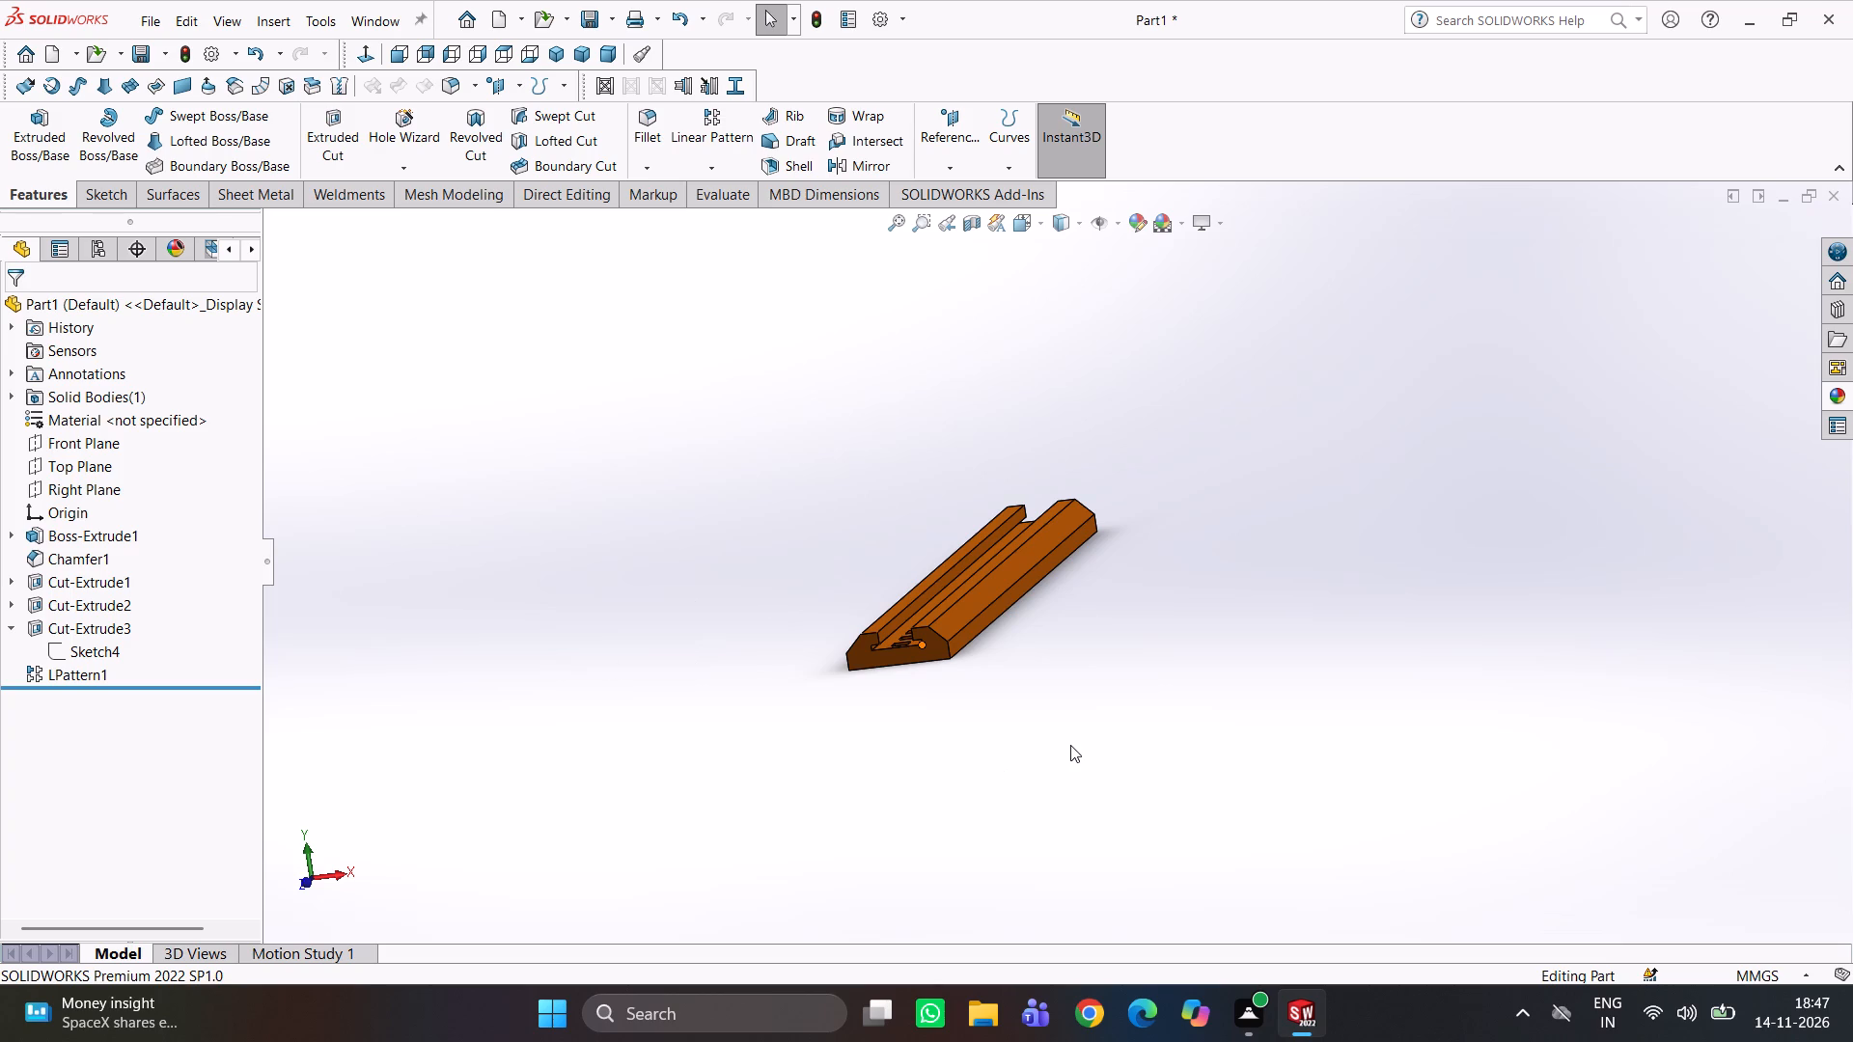
scroll(1059, 712, down, 1)
middle_drag(1065, 672, 1126, 542)
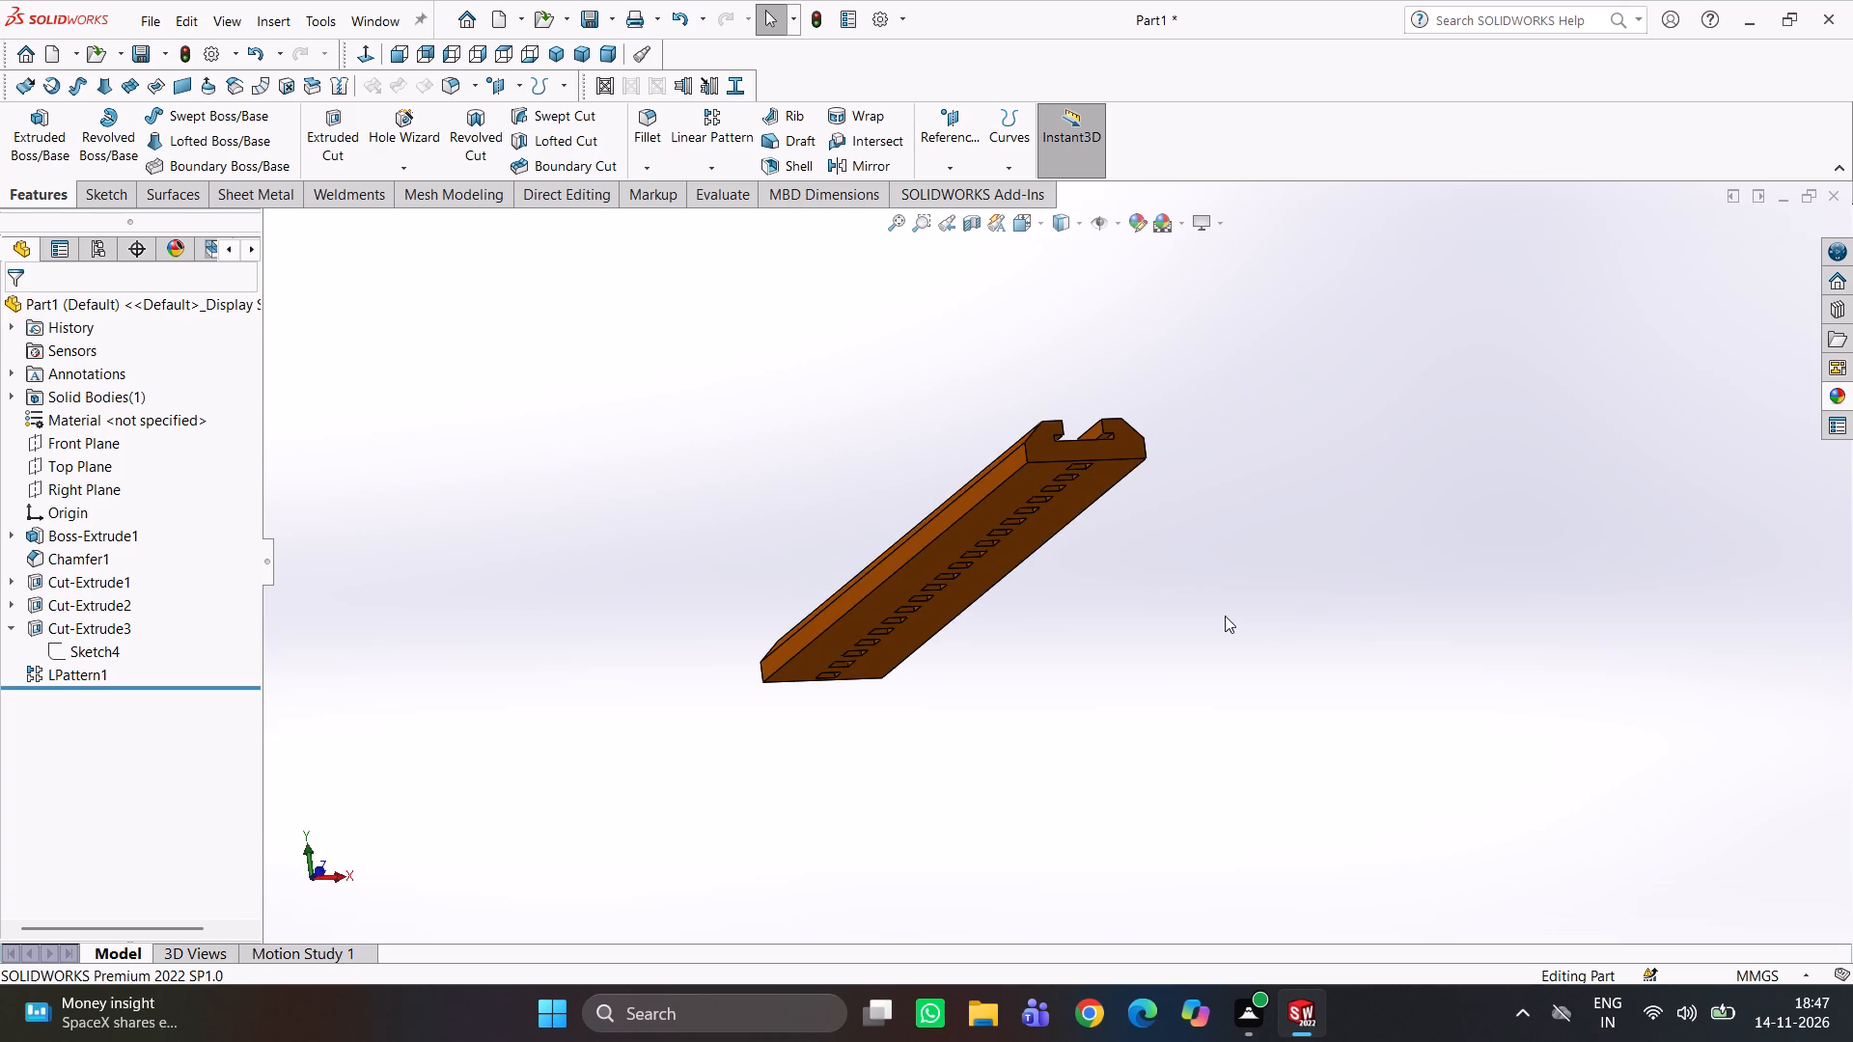
middle_drag(1119, 598, 1107, 683)
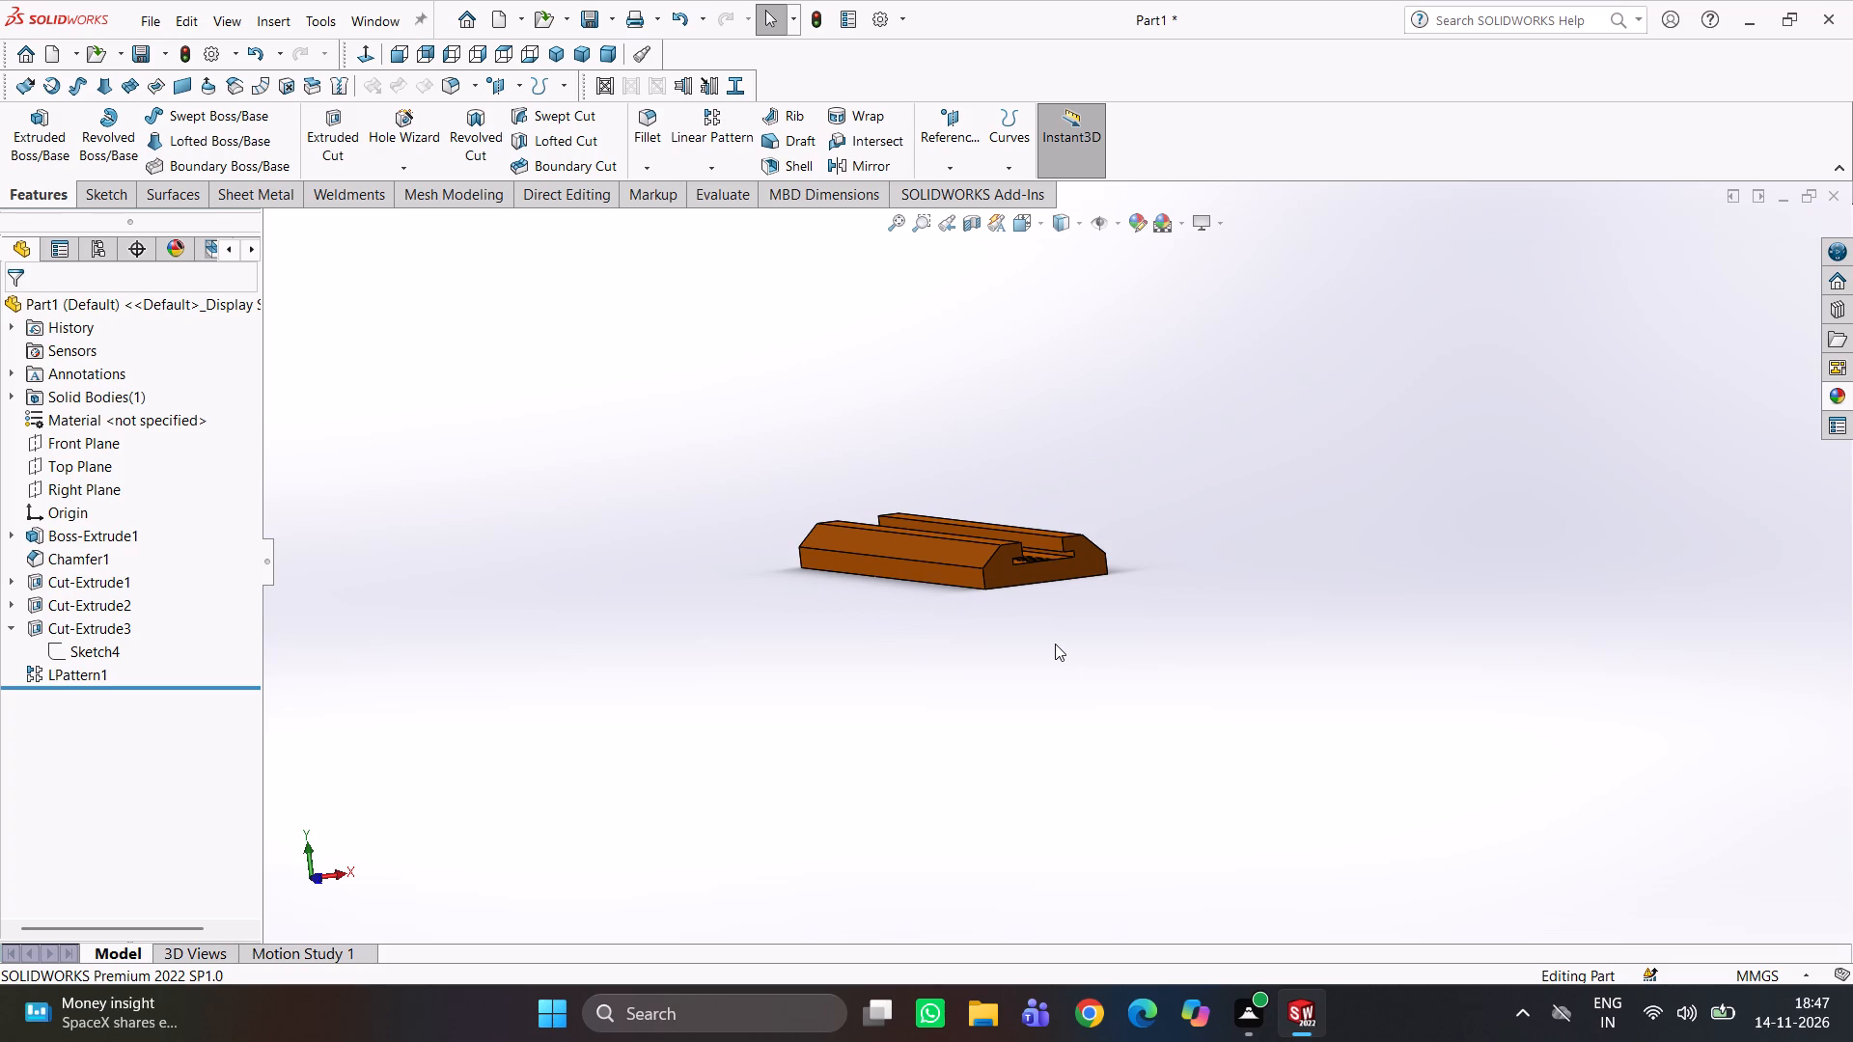
middle_drag(1115, 638, 1049, 672)
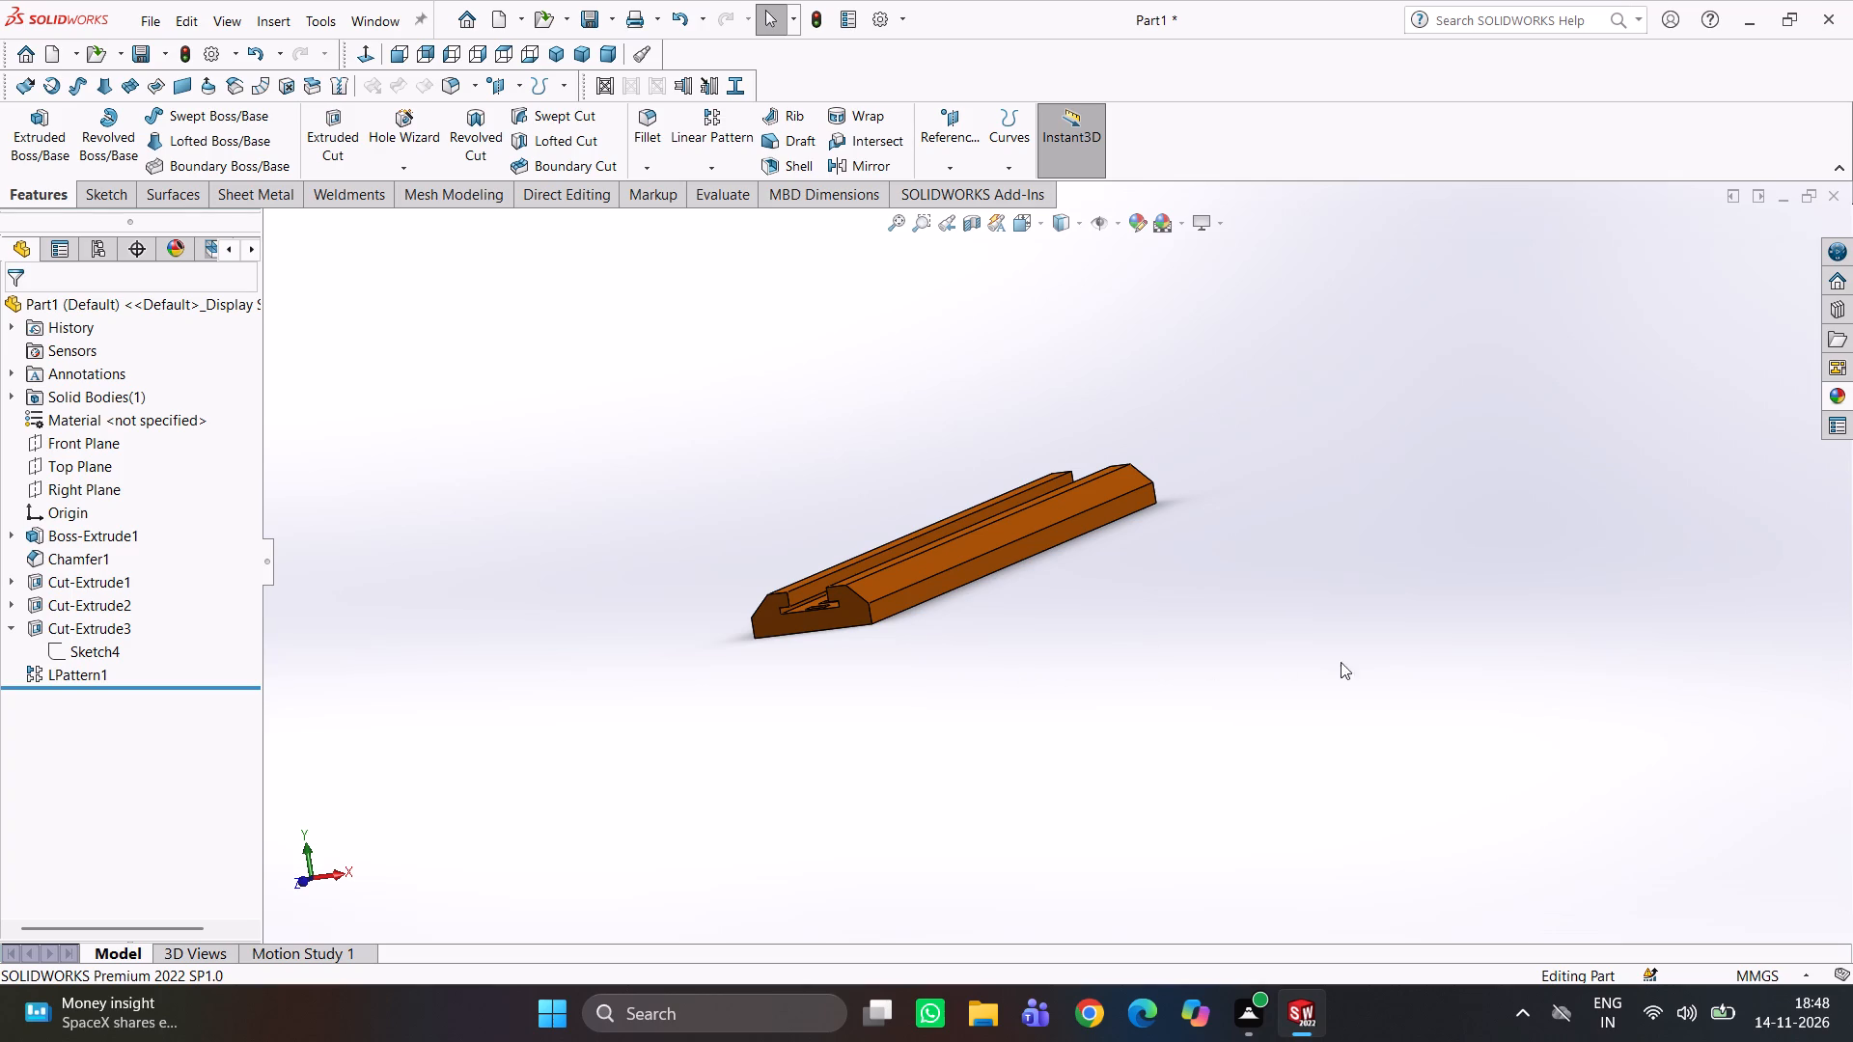
middle_drag(1115, 630, 1193, 629)
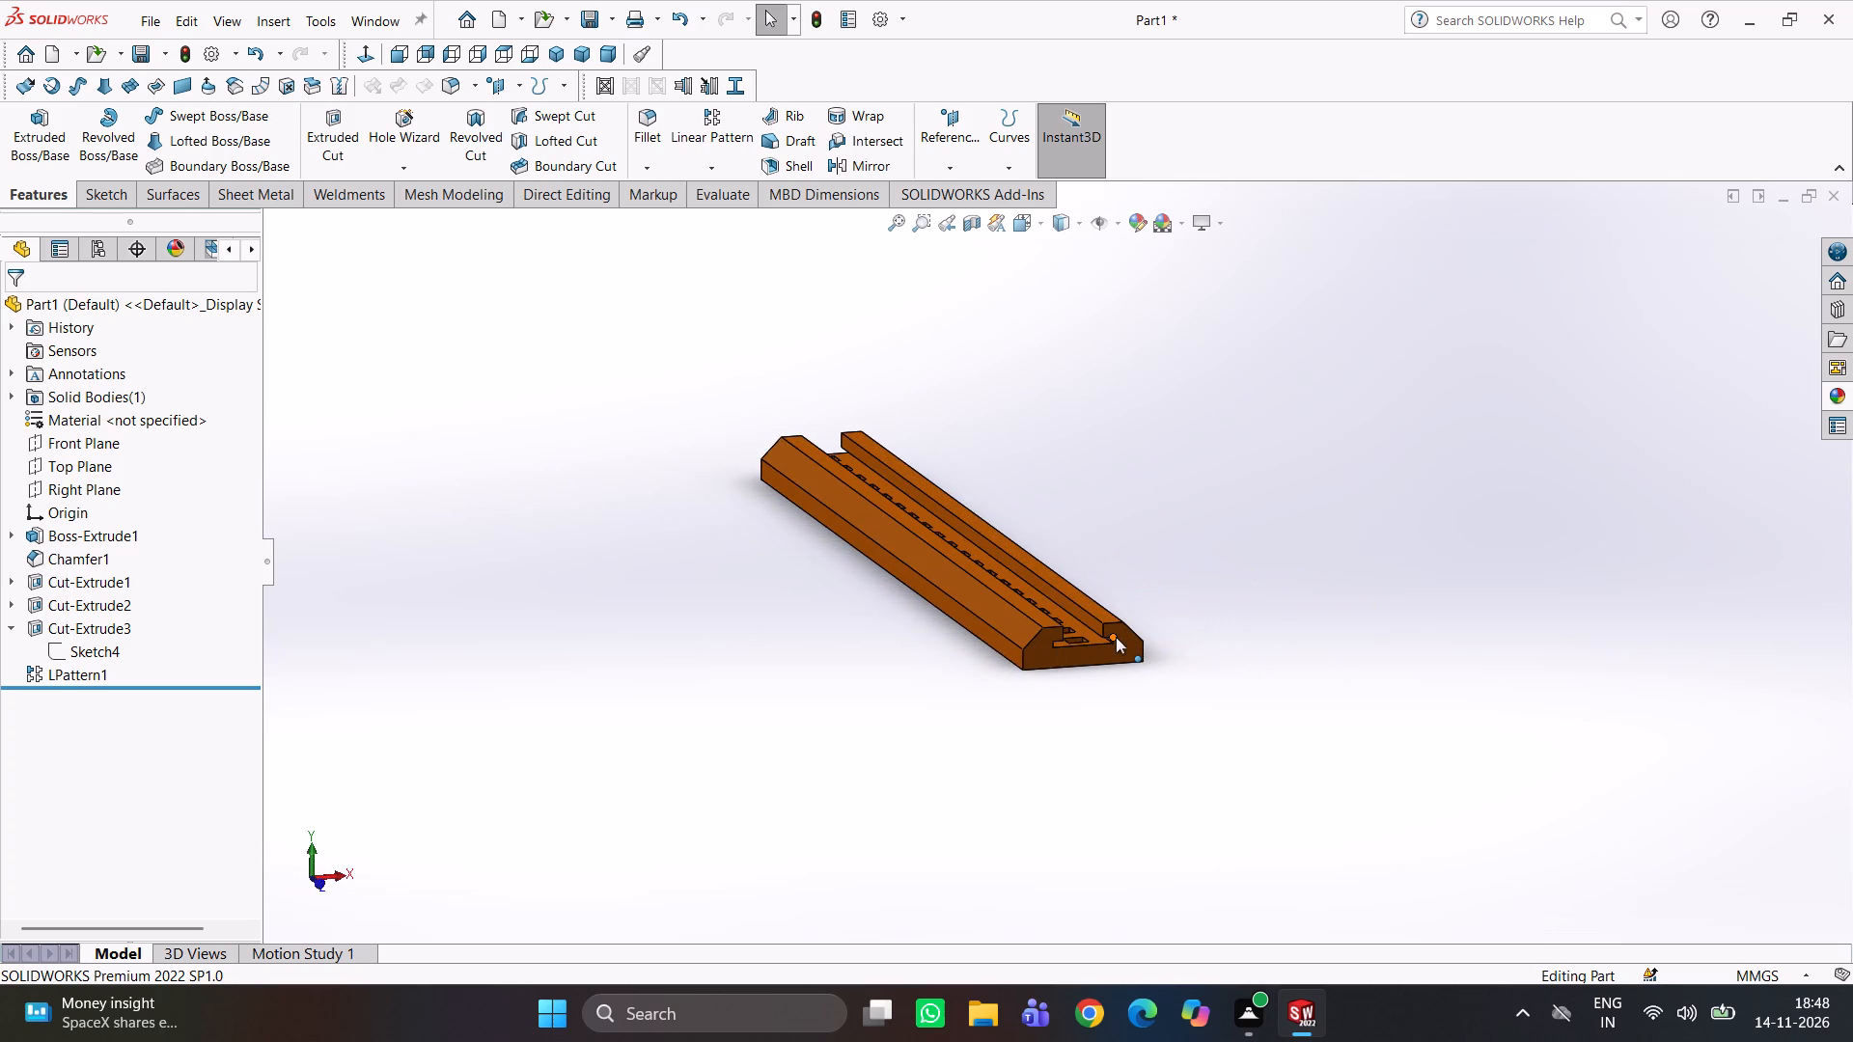
scroll(1102, 641, down, 1)
middle_drag(1101, 641, 1084, 642)
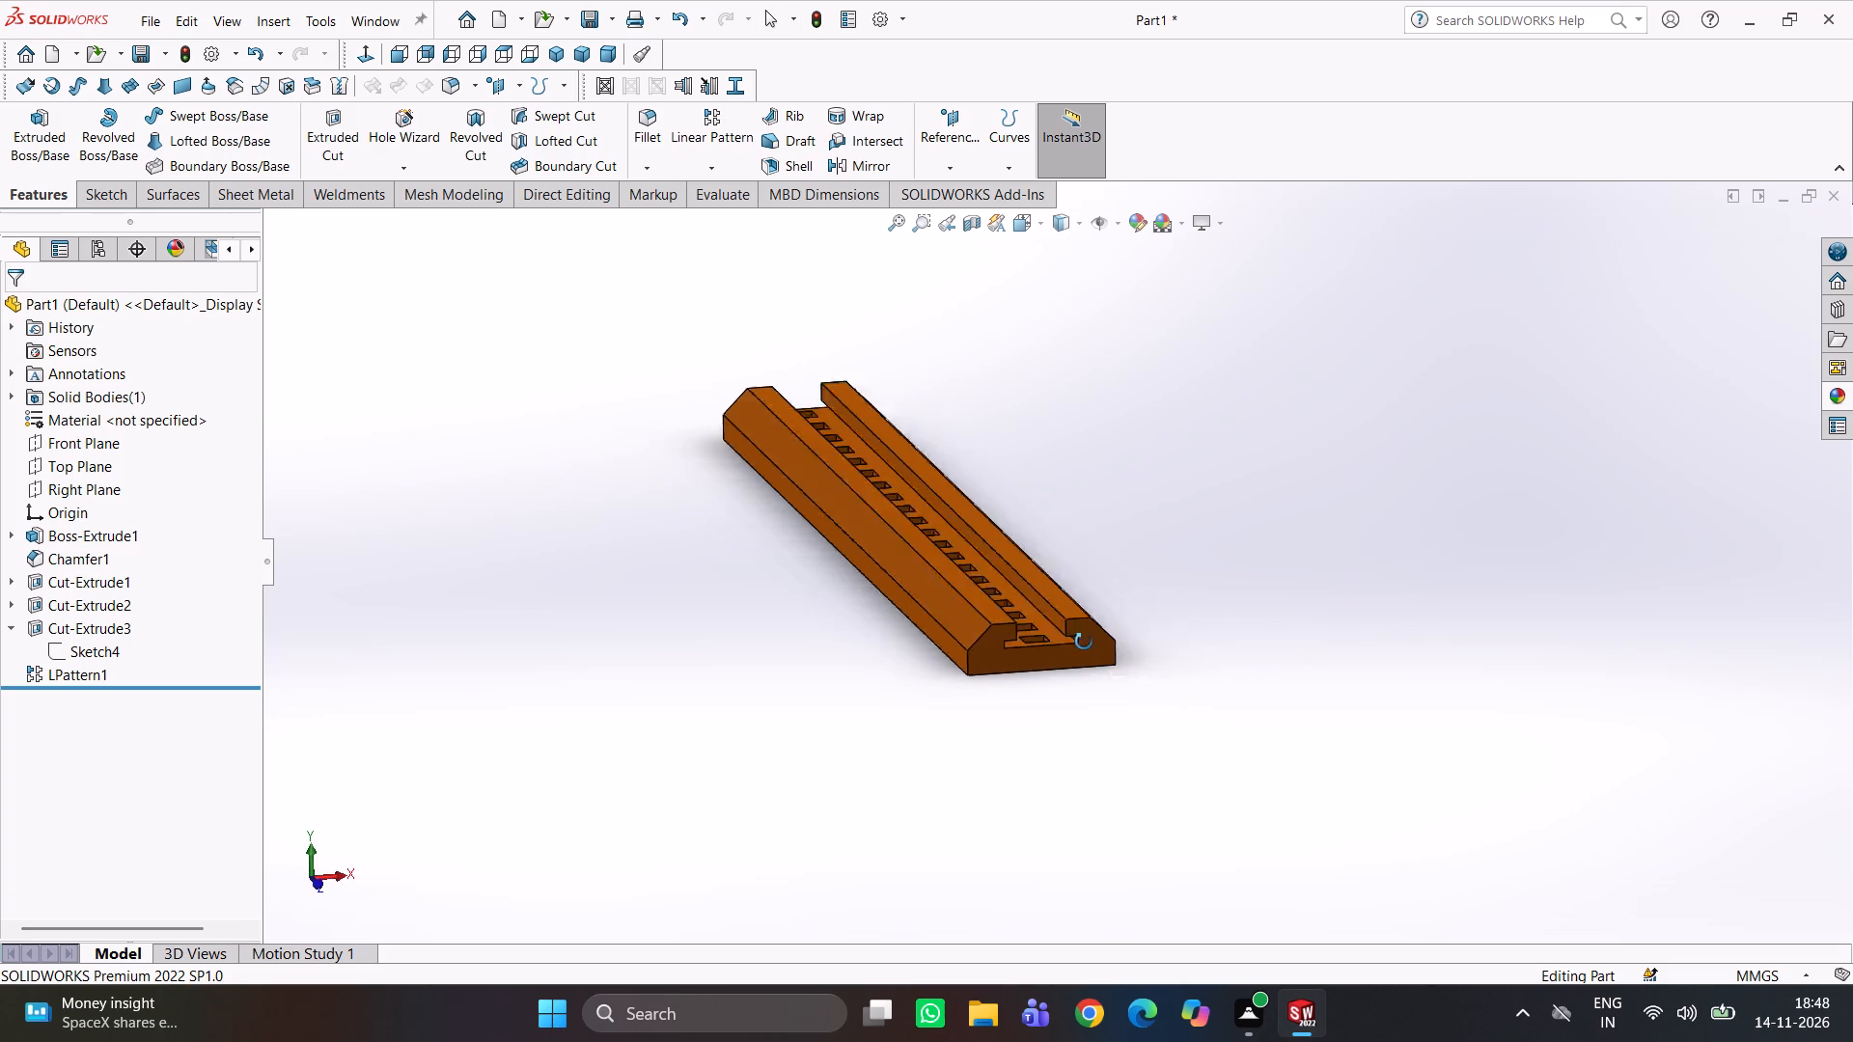
middle_drag(1084, 642, 1037, 581)
scroll(960, 605, down, 2)
middle_drag(970, 598, 973, 694)
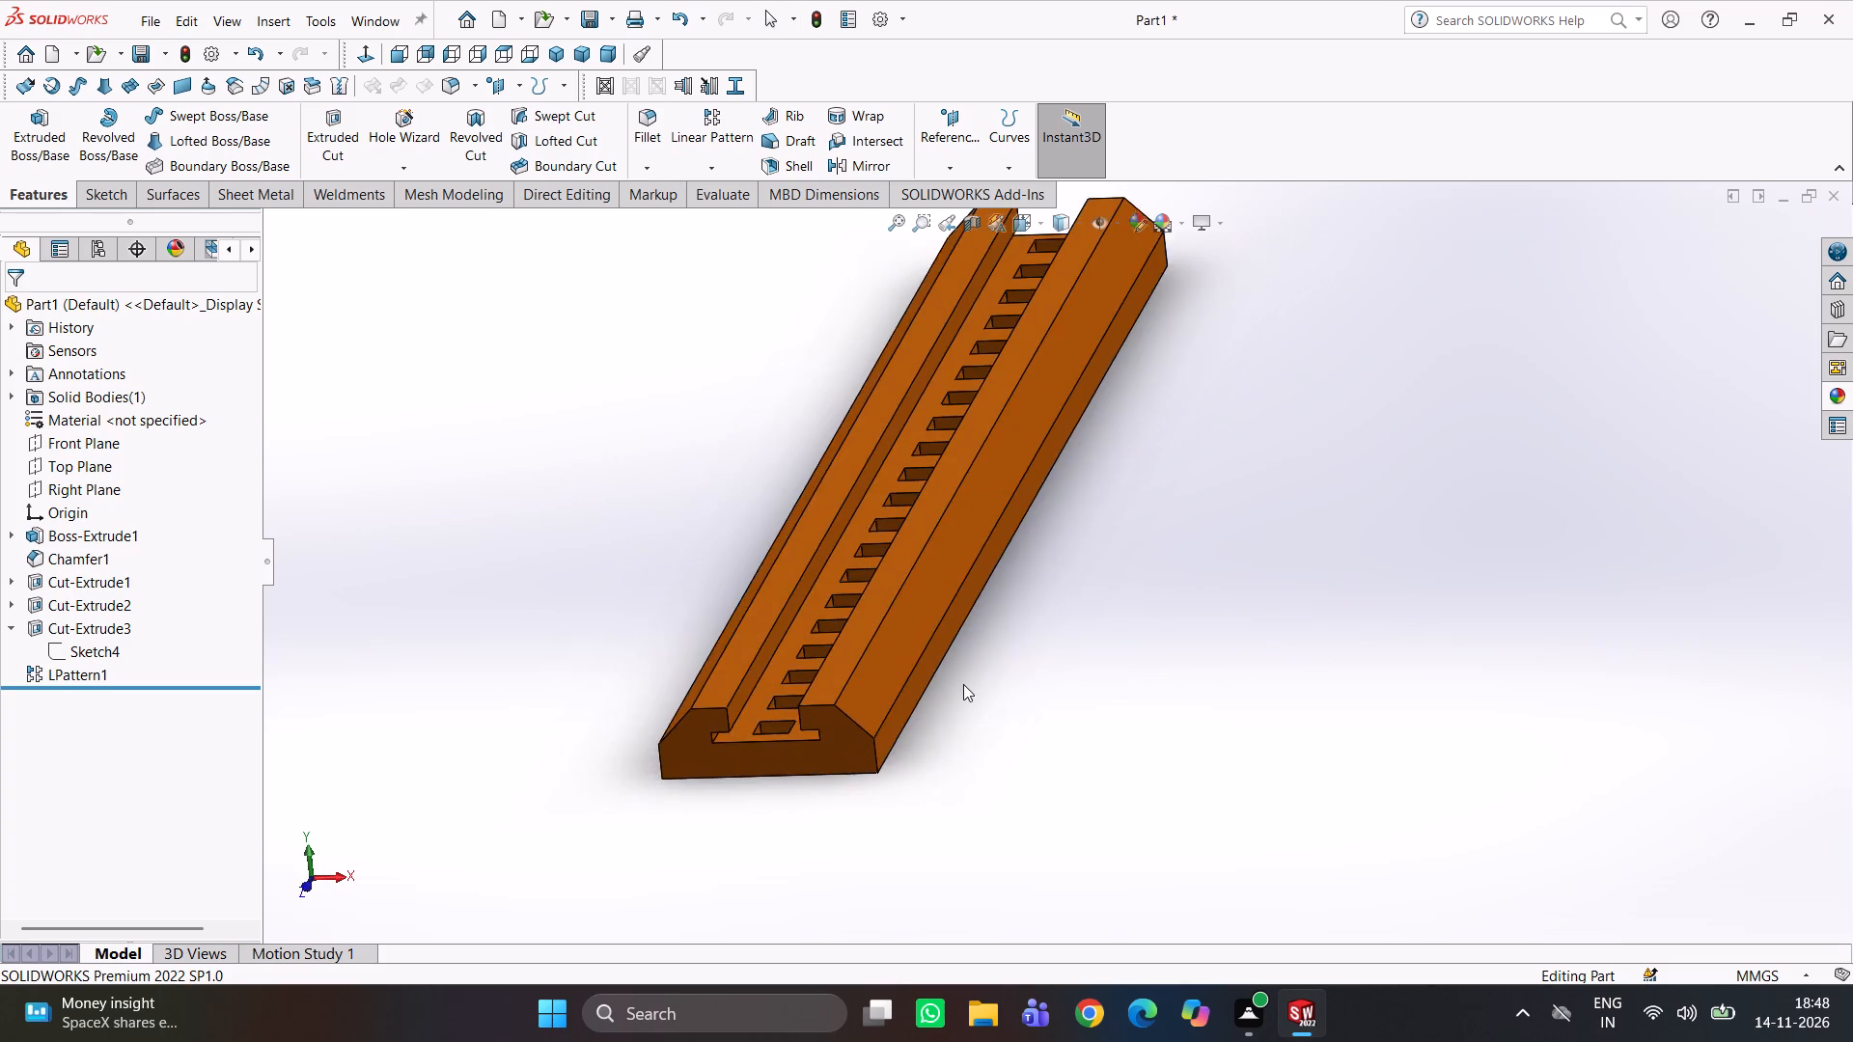
scroll(960, 668, up, 2)
middle_drag(982, 654, 998, 716)
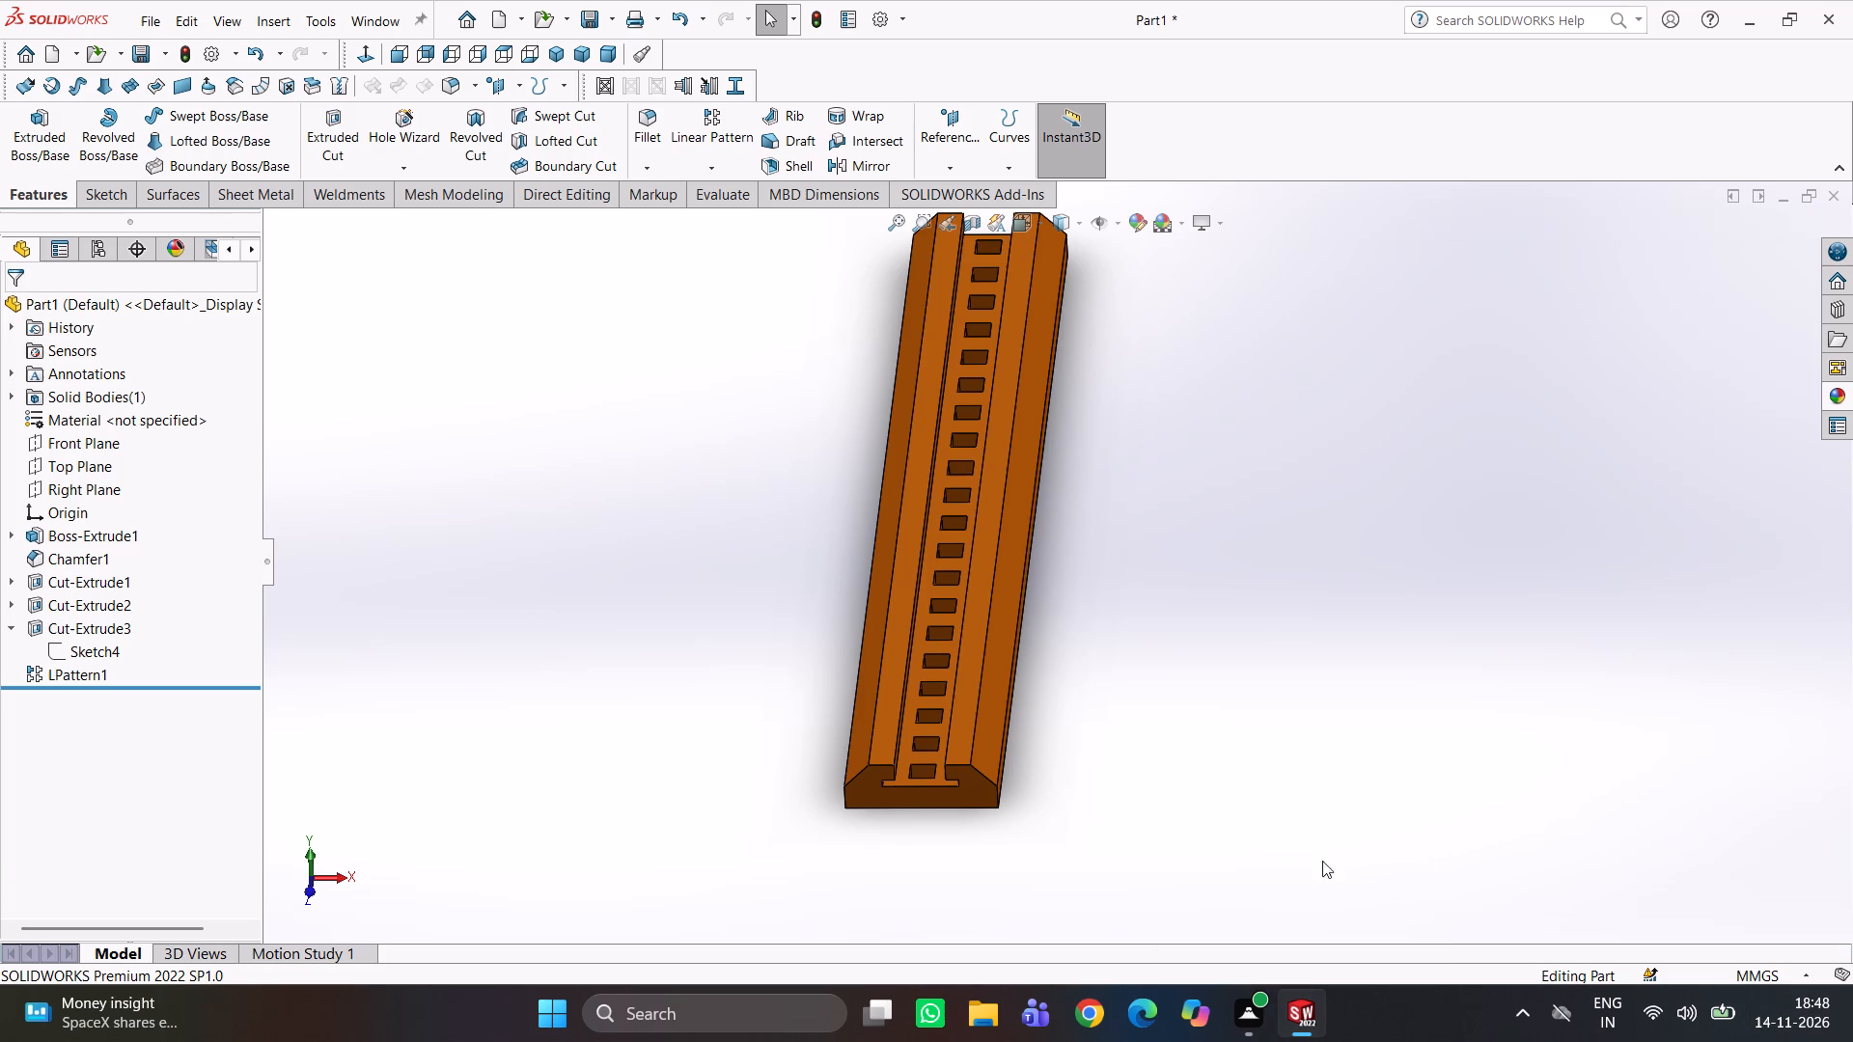
Inspect the whole bar from all around, including its long sides, both ends, the underside openings and the groove.
middle_drag(1197, 628, 1338, 585)
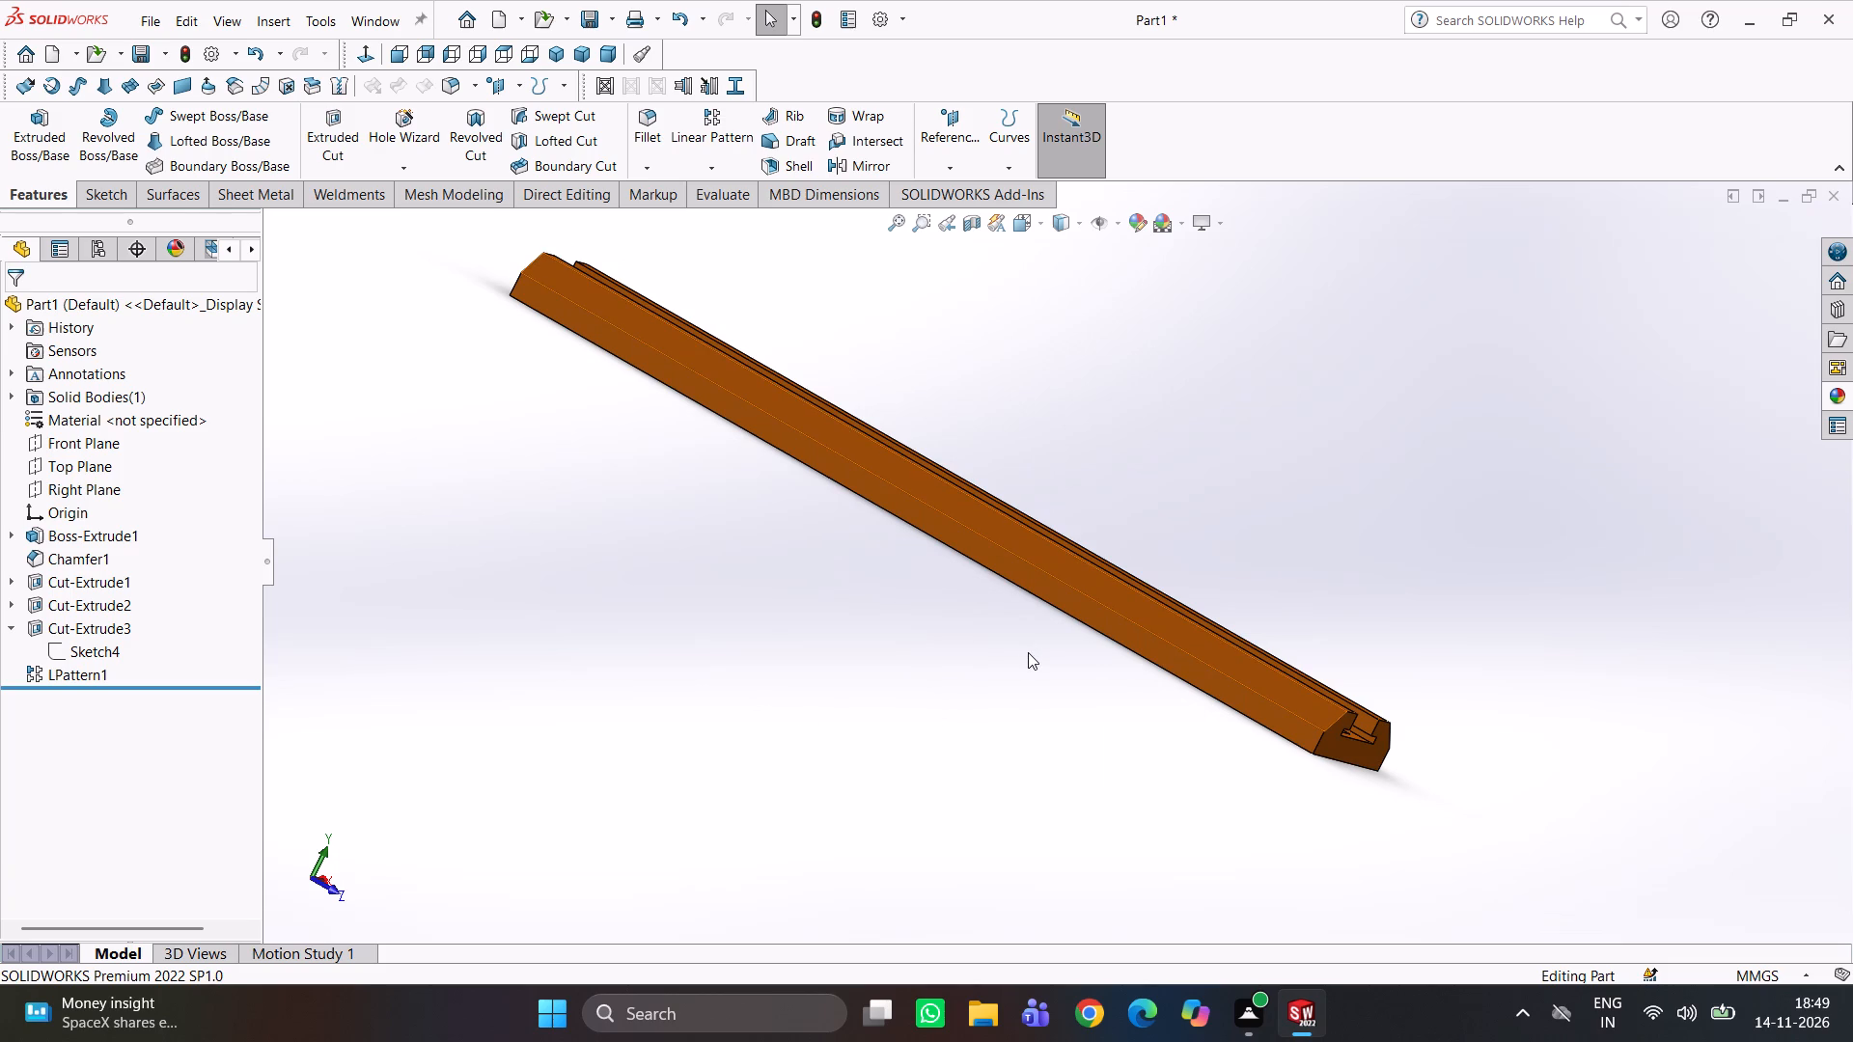
middle_drag(1010, 564, 816, 604)
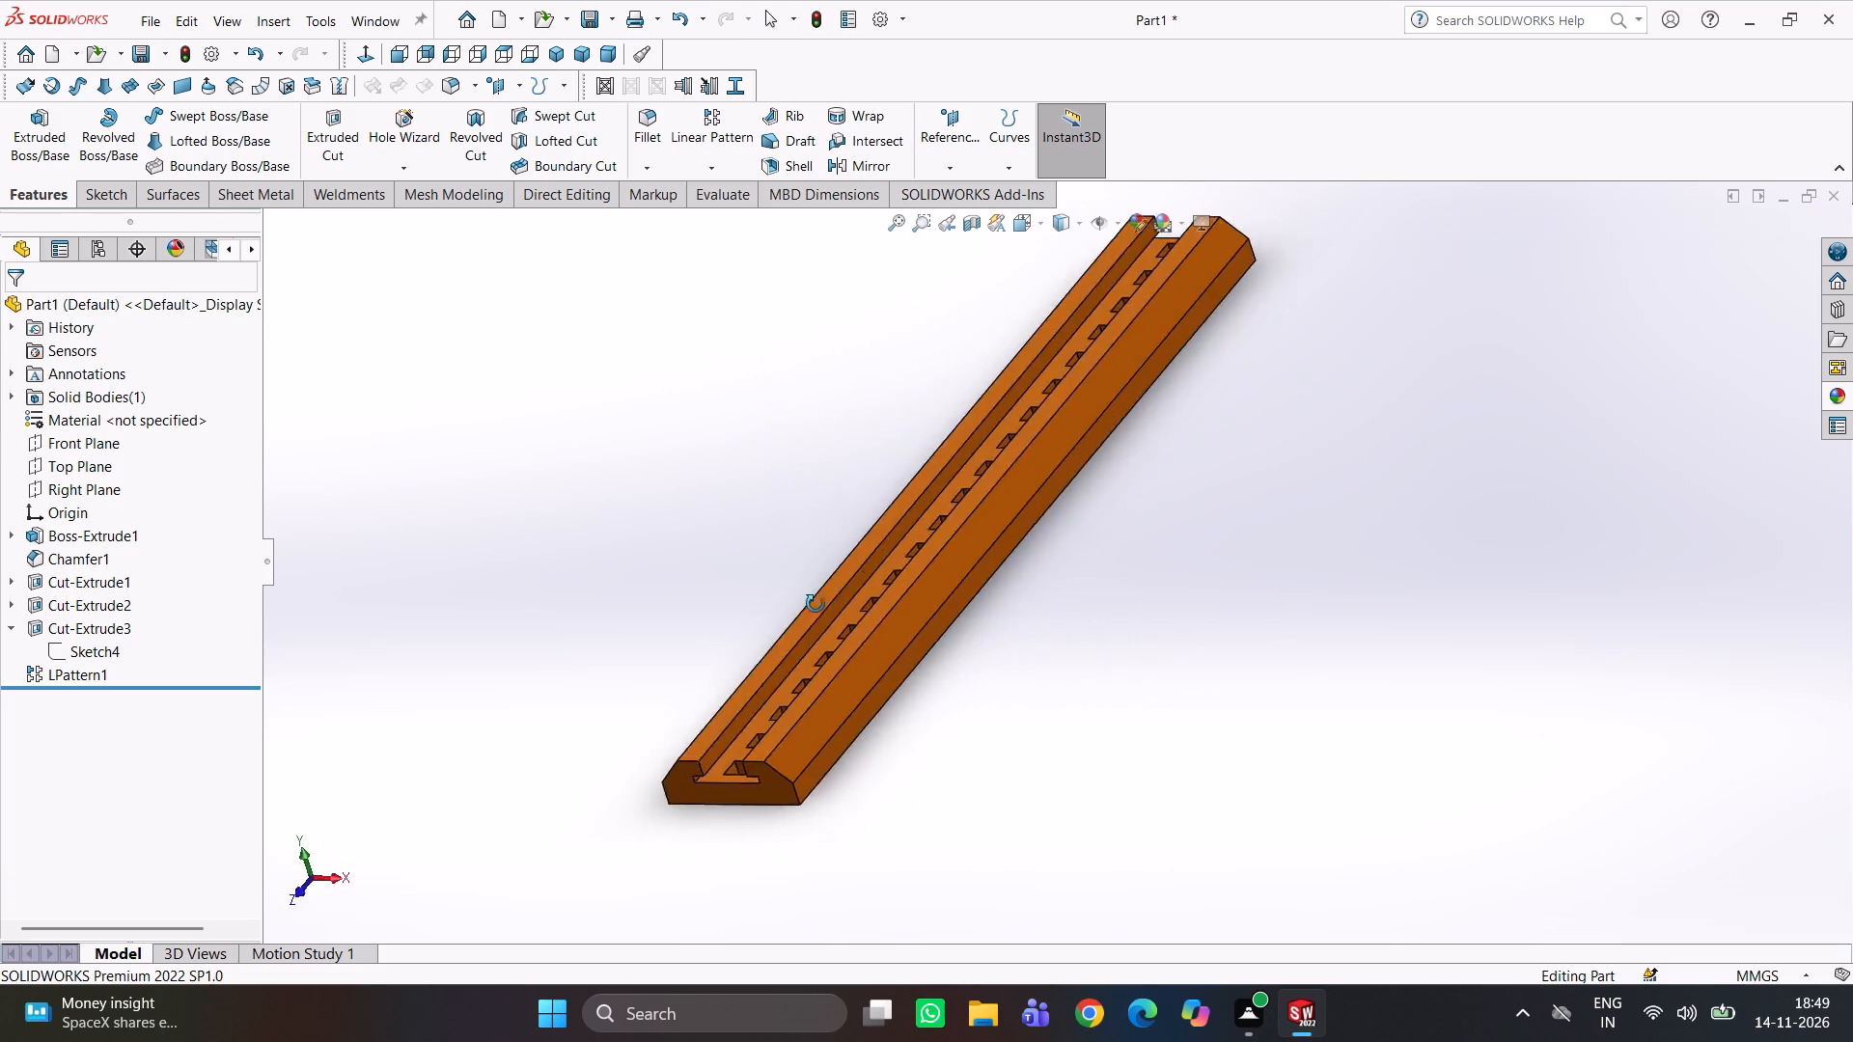
middle_drag(816, 604, 874, 706)
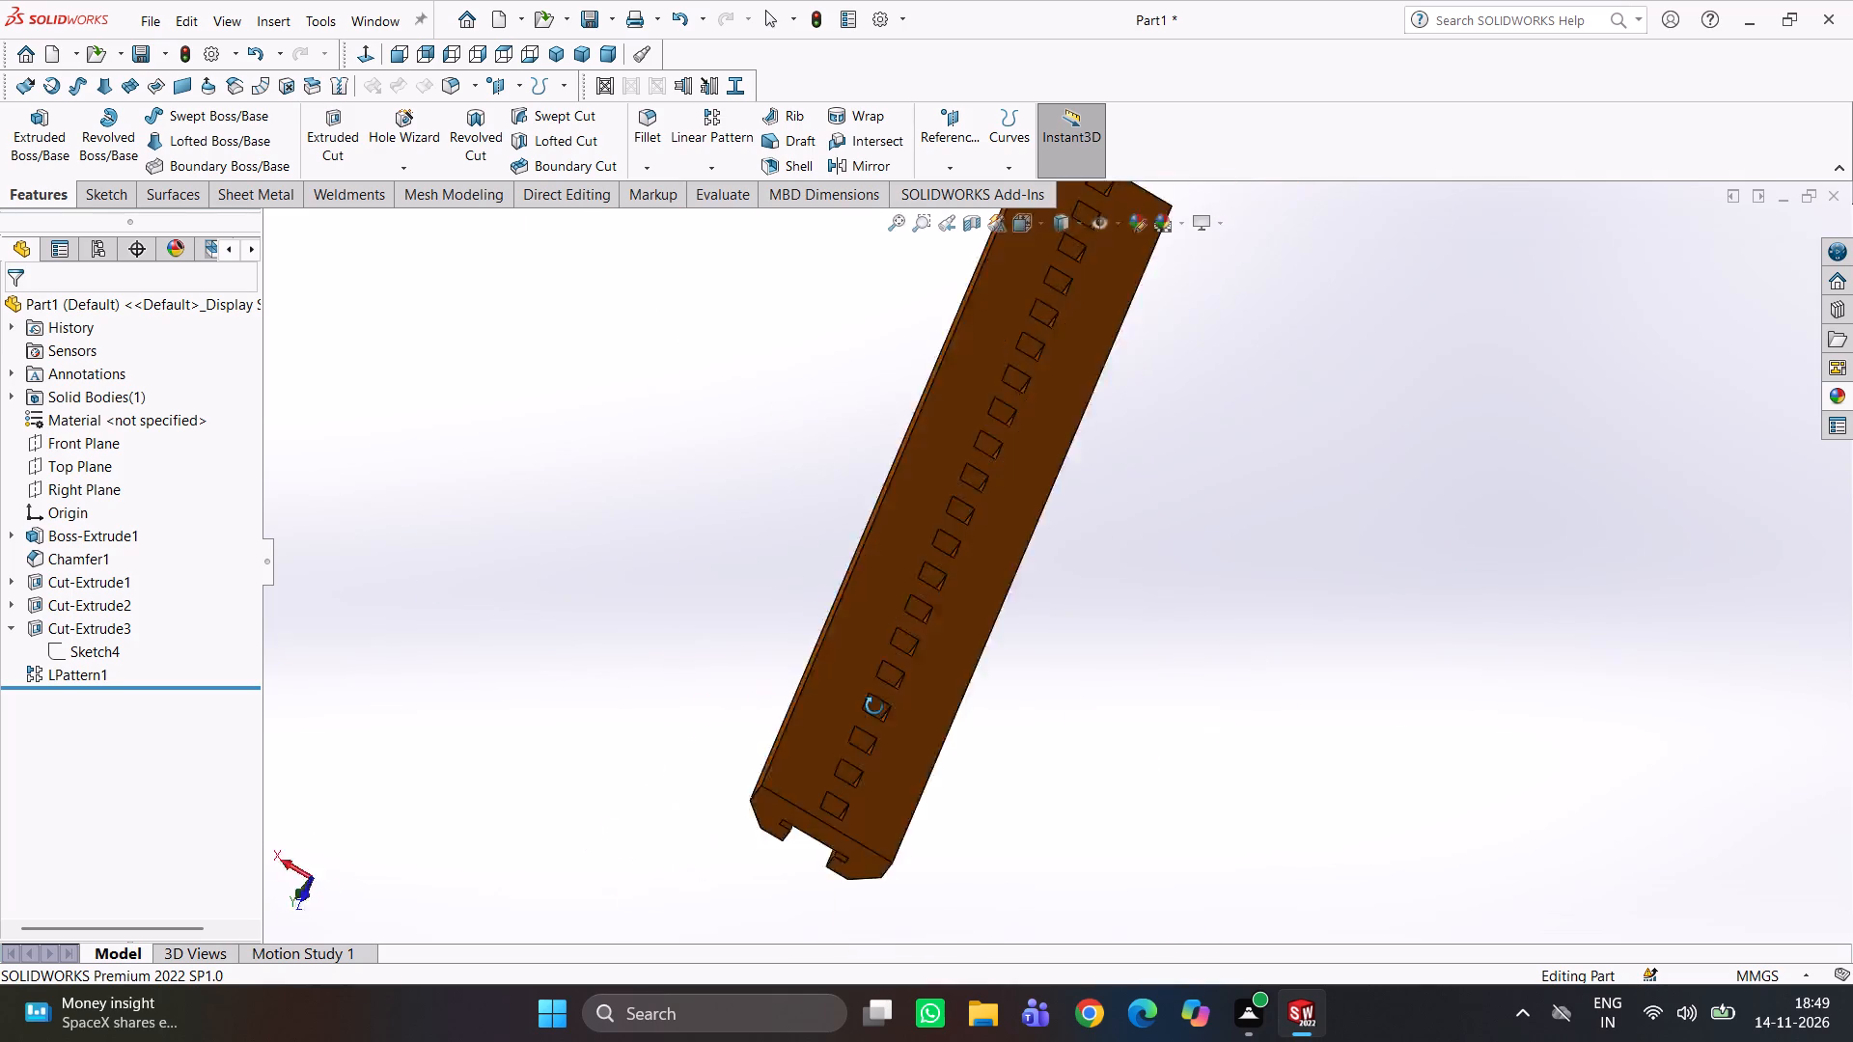
middle_drag(874, 706, 1385, 504)
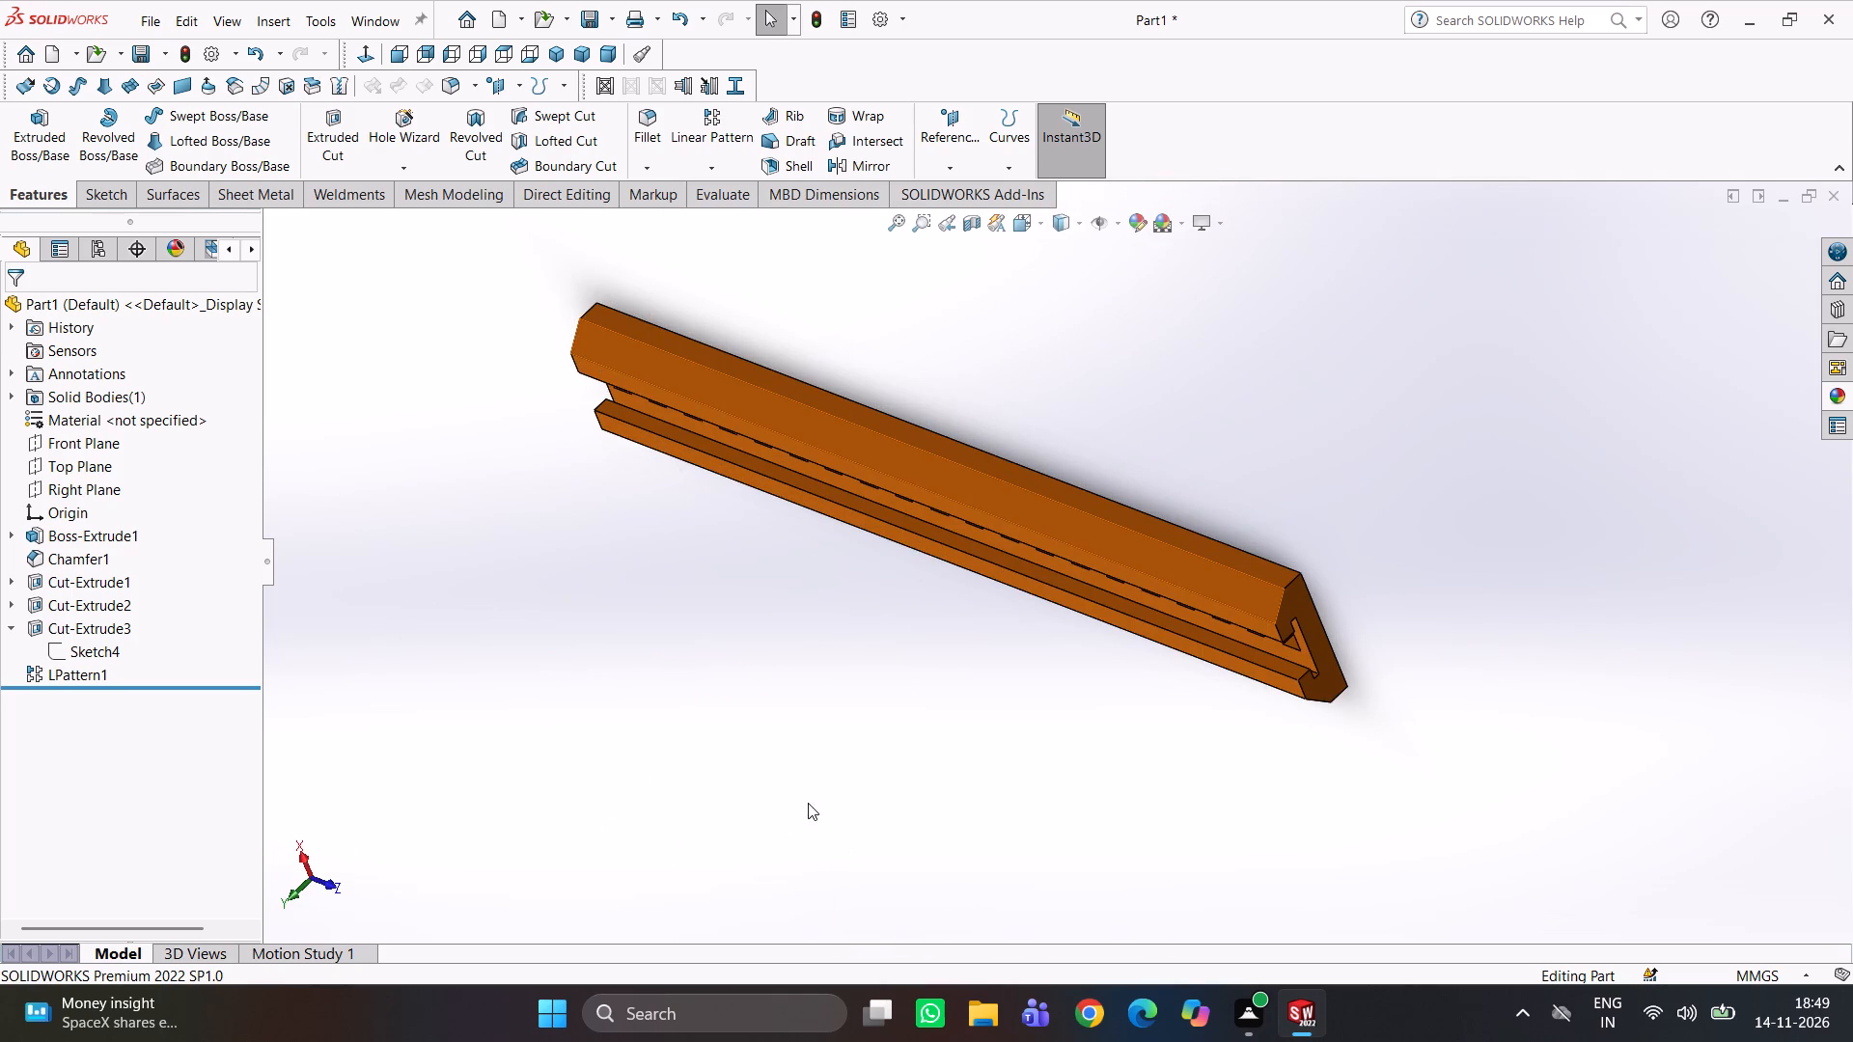
scroll(1057, 868, up, 1)
middle_drag(1094, 867, 911, 324)
scroll(1406, 457, up, 1)
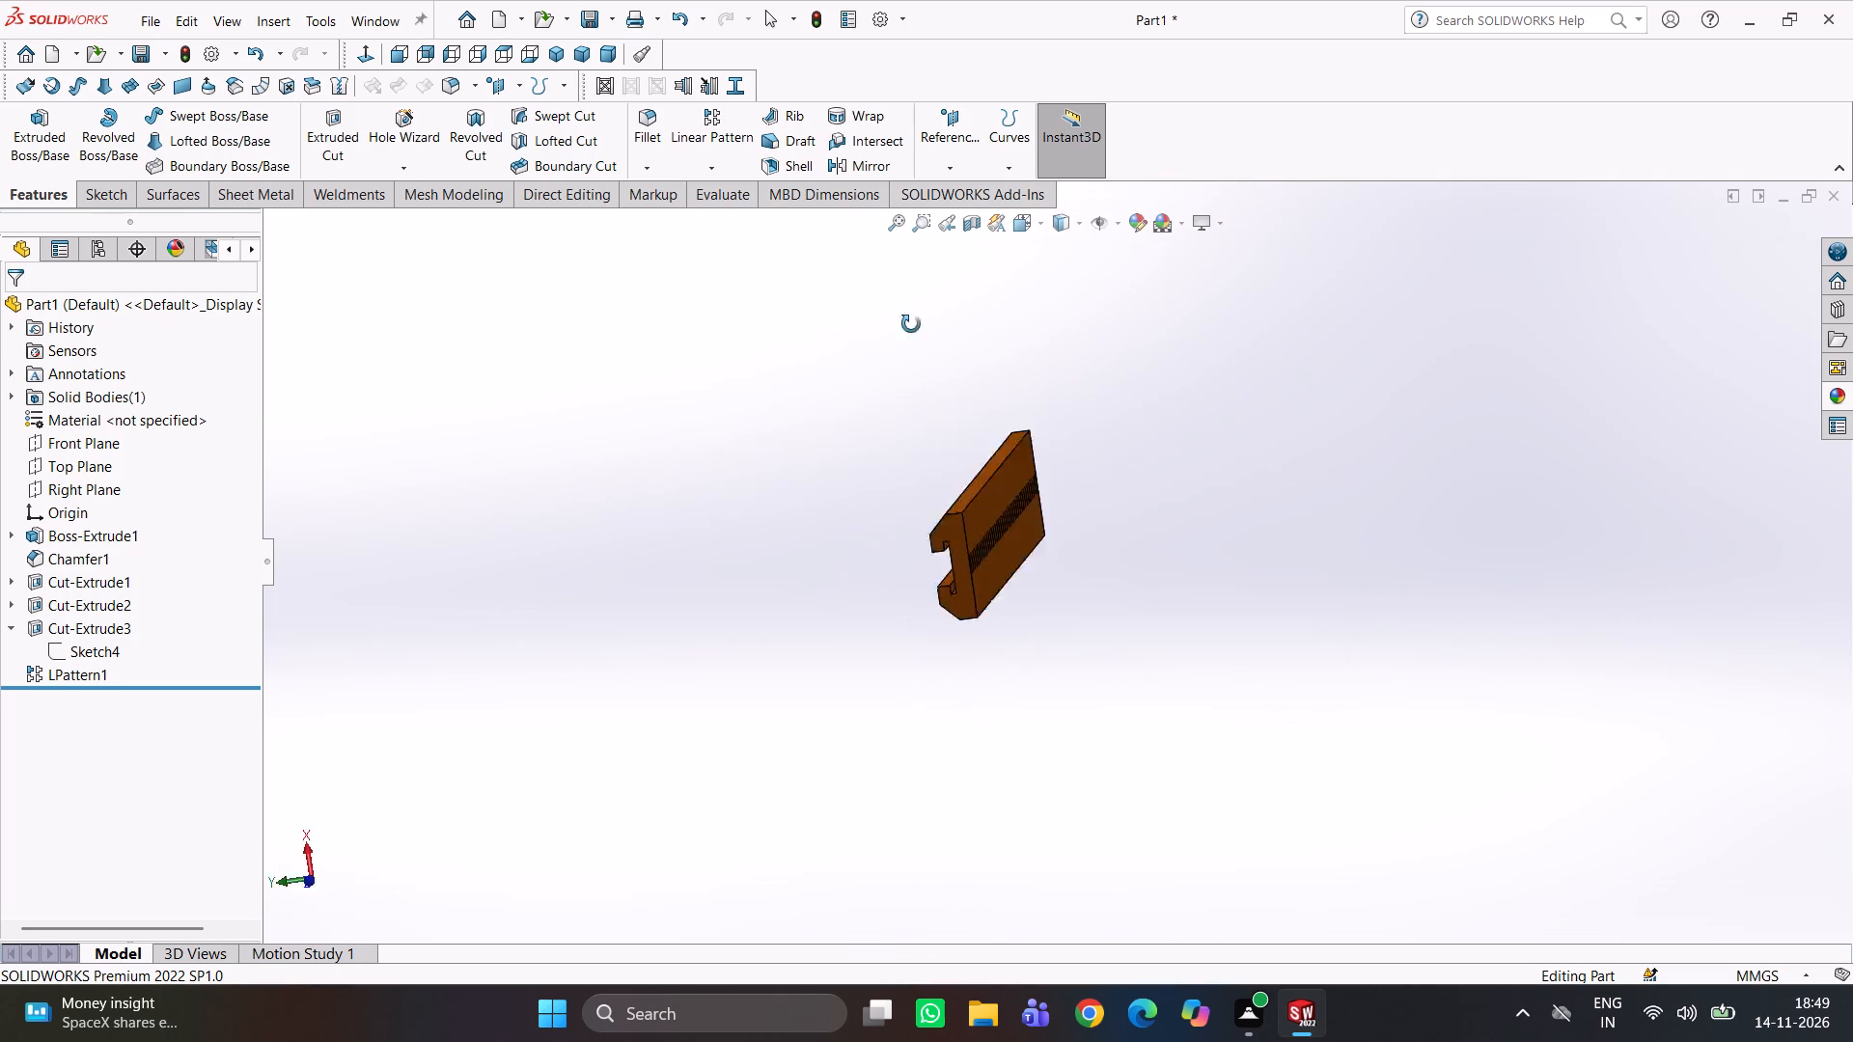
middle_drag(911, 324, 778, 672)
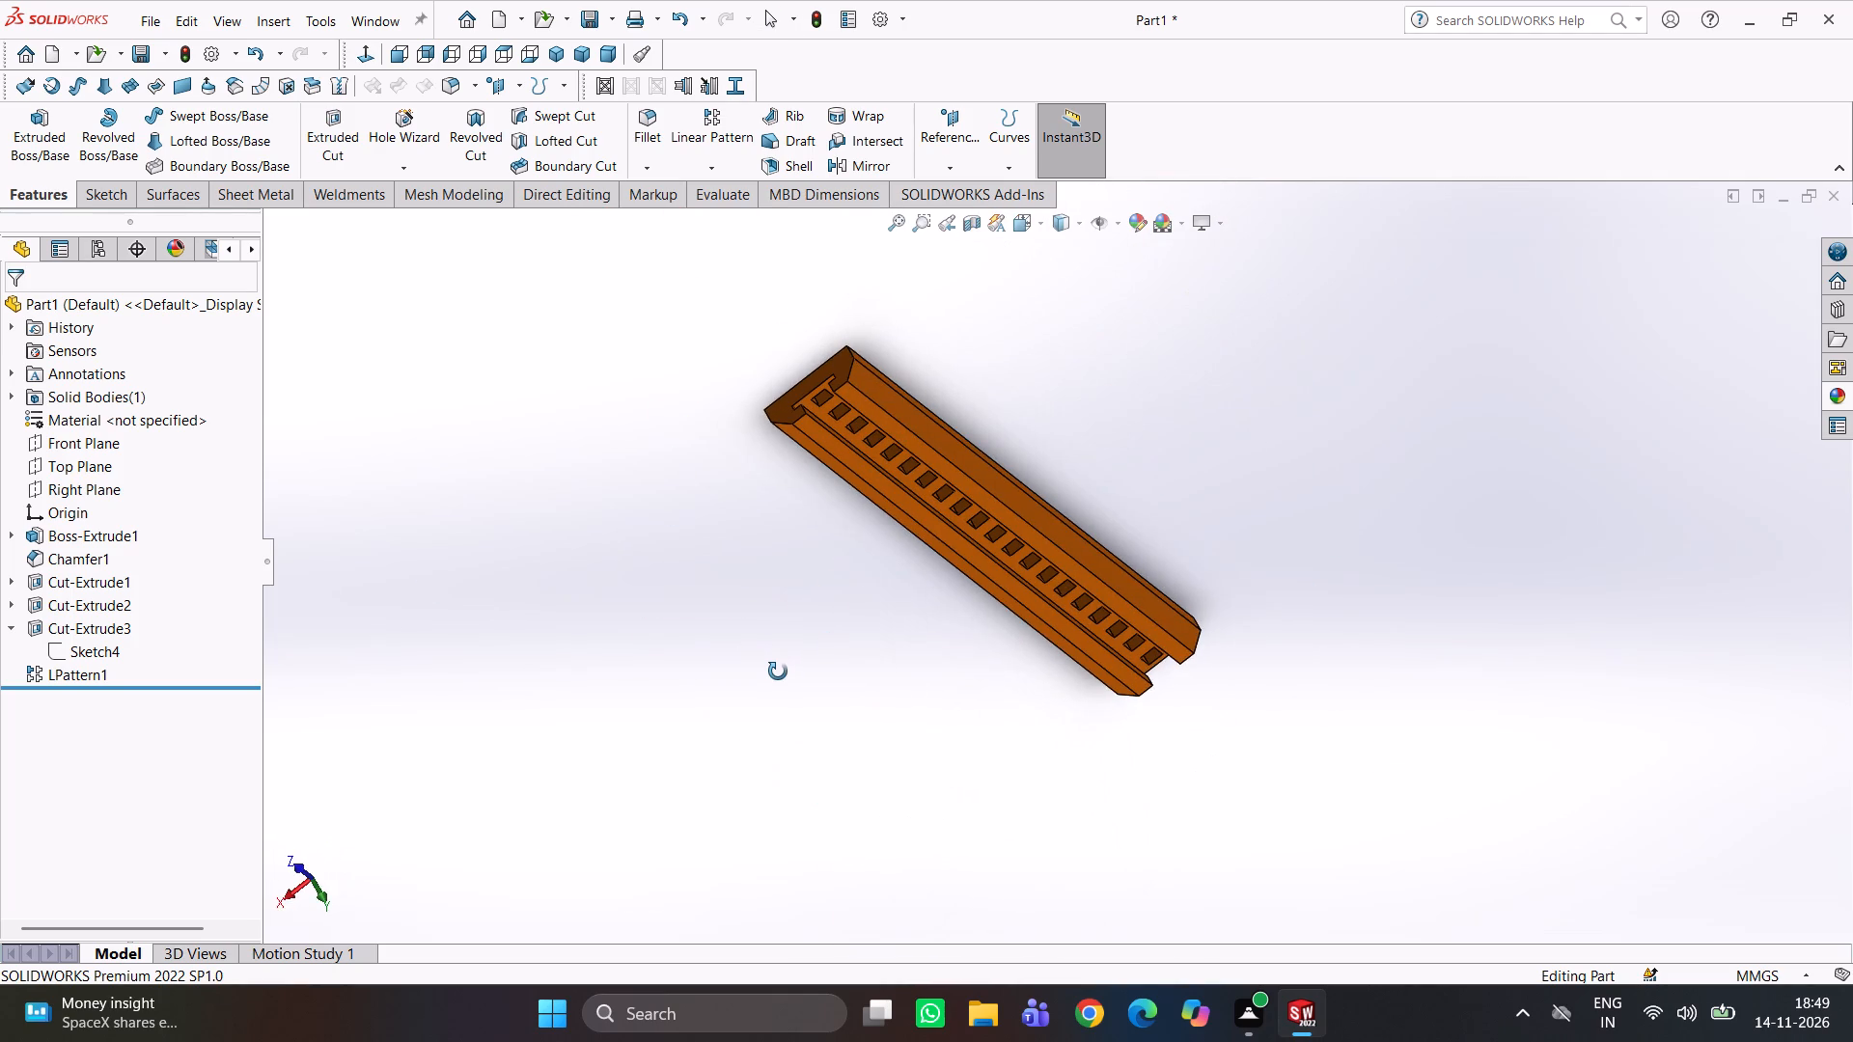
middle_drag(778, 672, 840, 699)
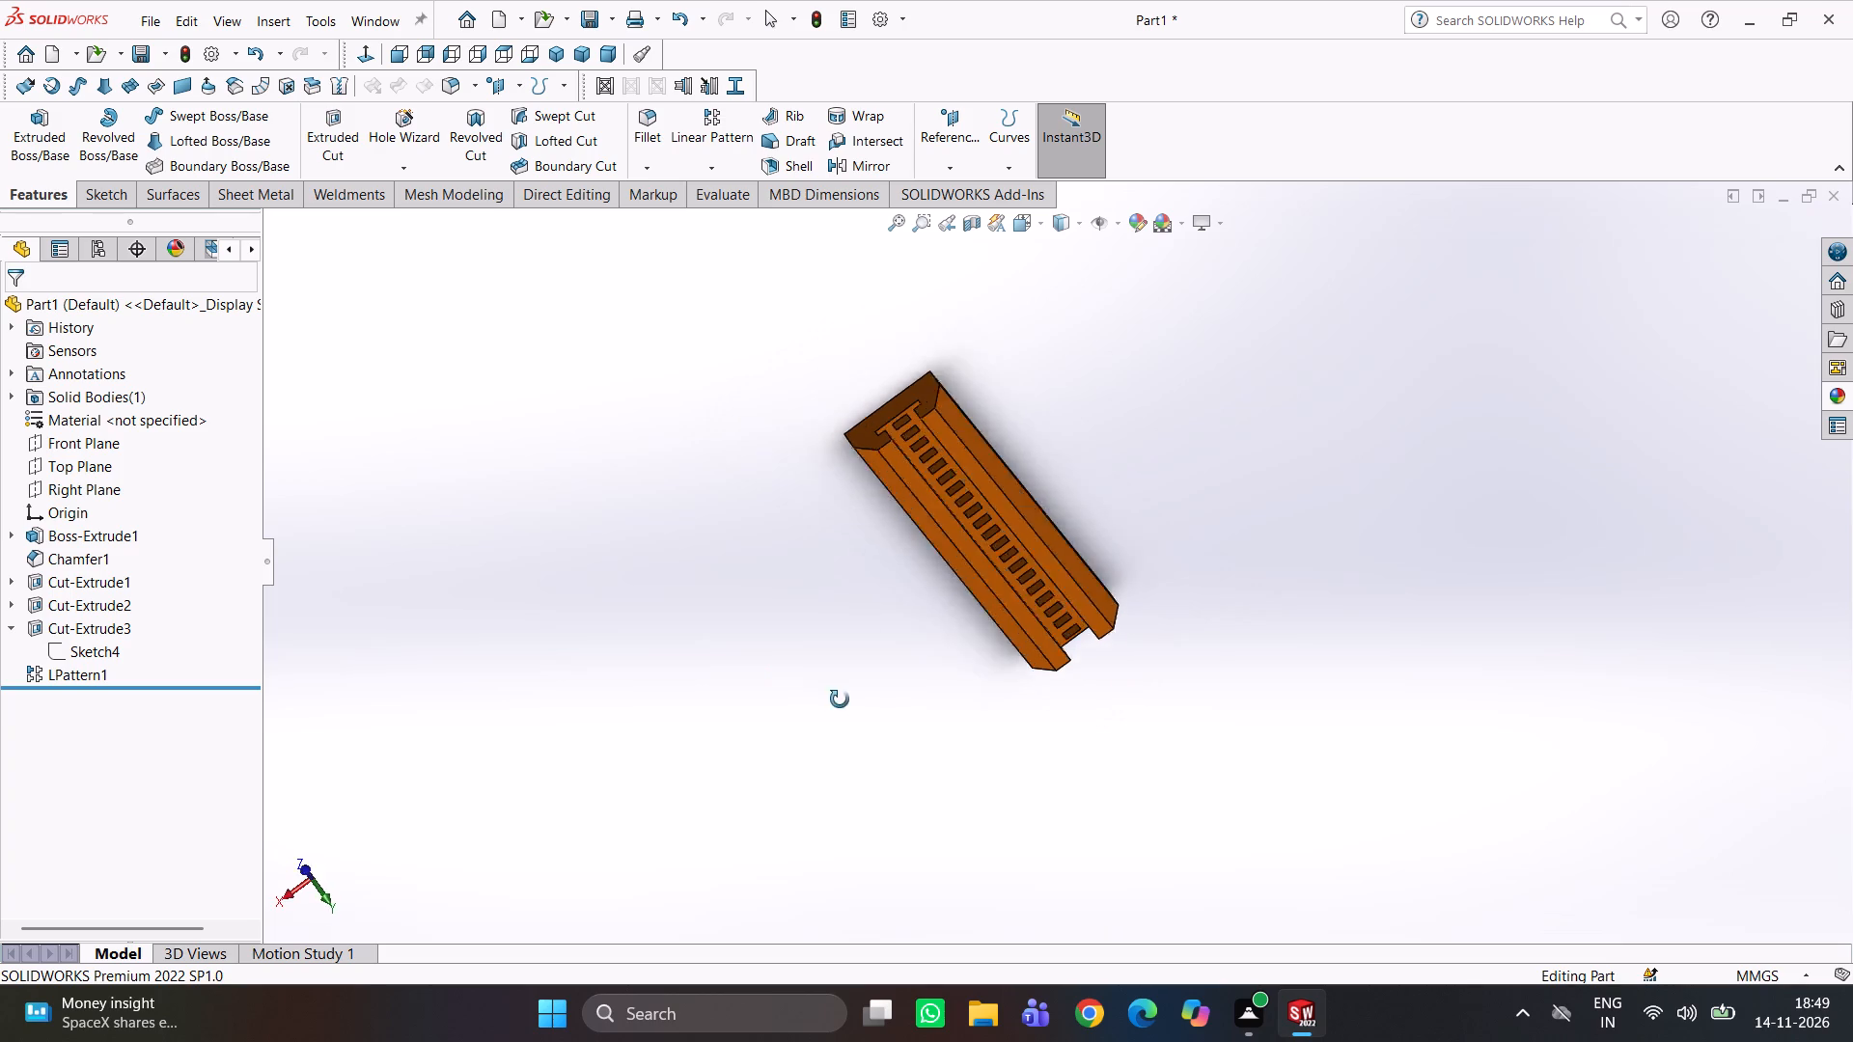
middle_drag(840, 699, 590, 832)
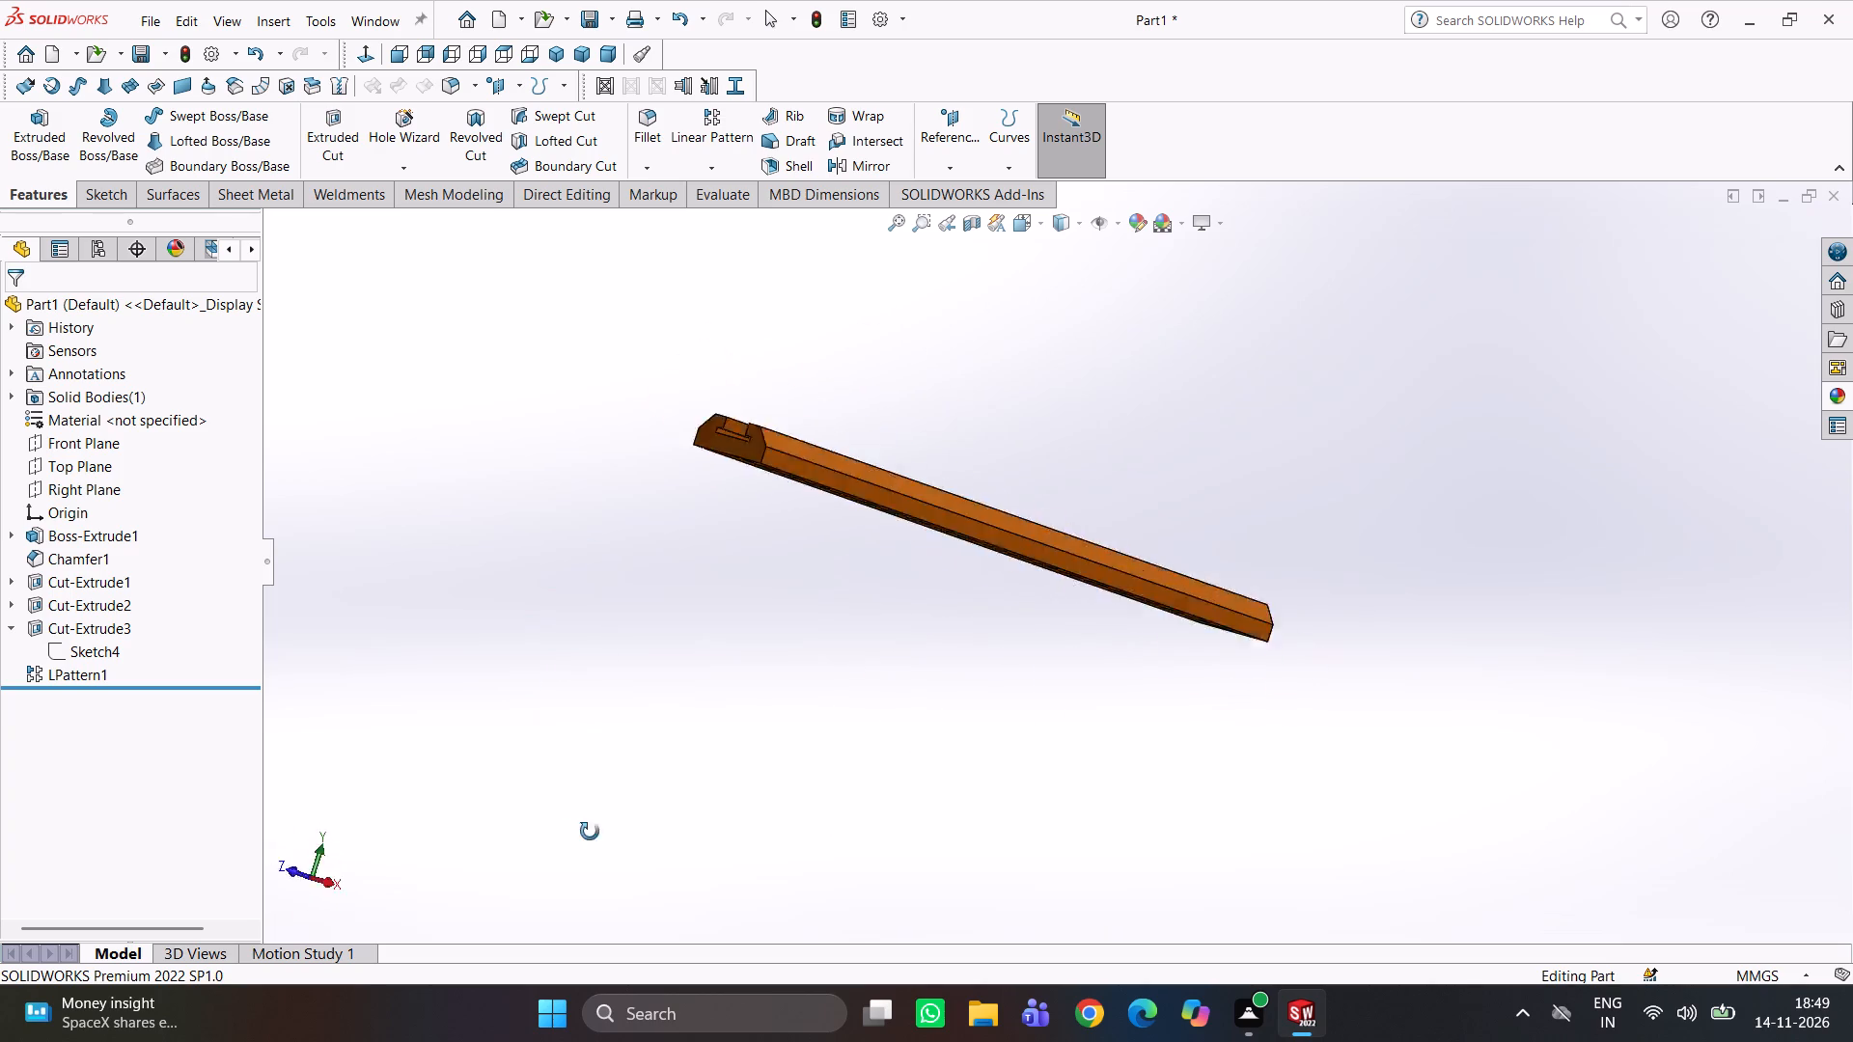
middle_drag(590, 832, 831, 826)
click(763, 759)
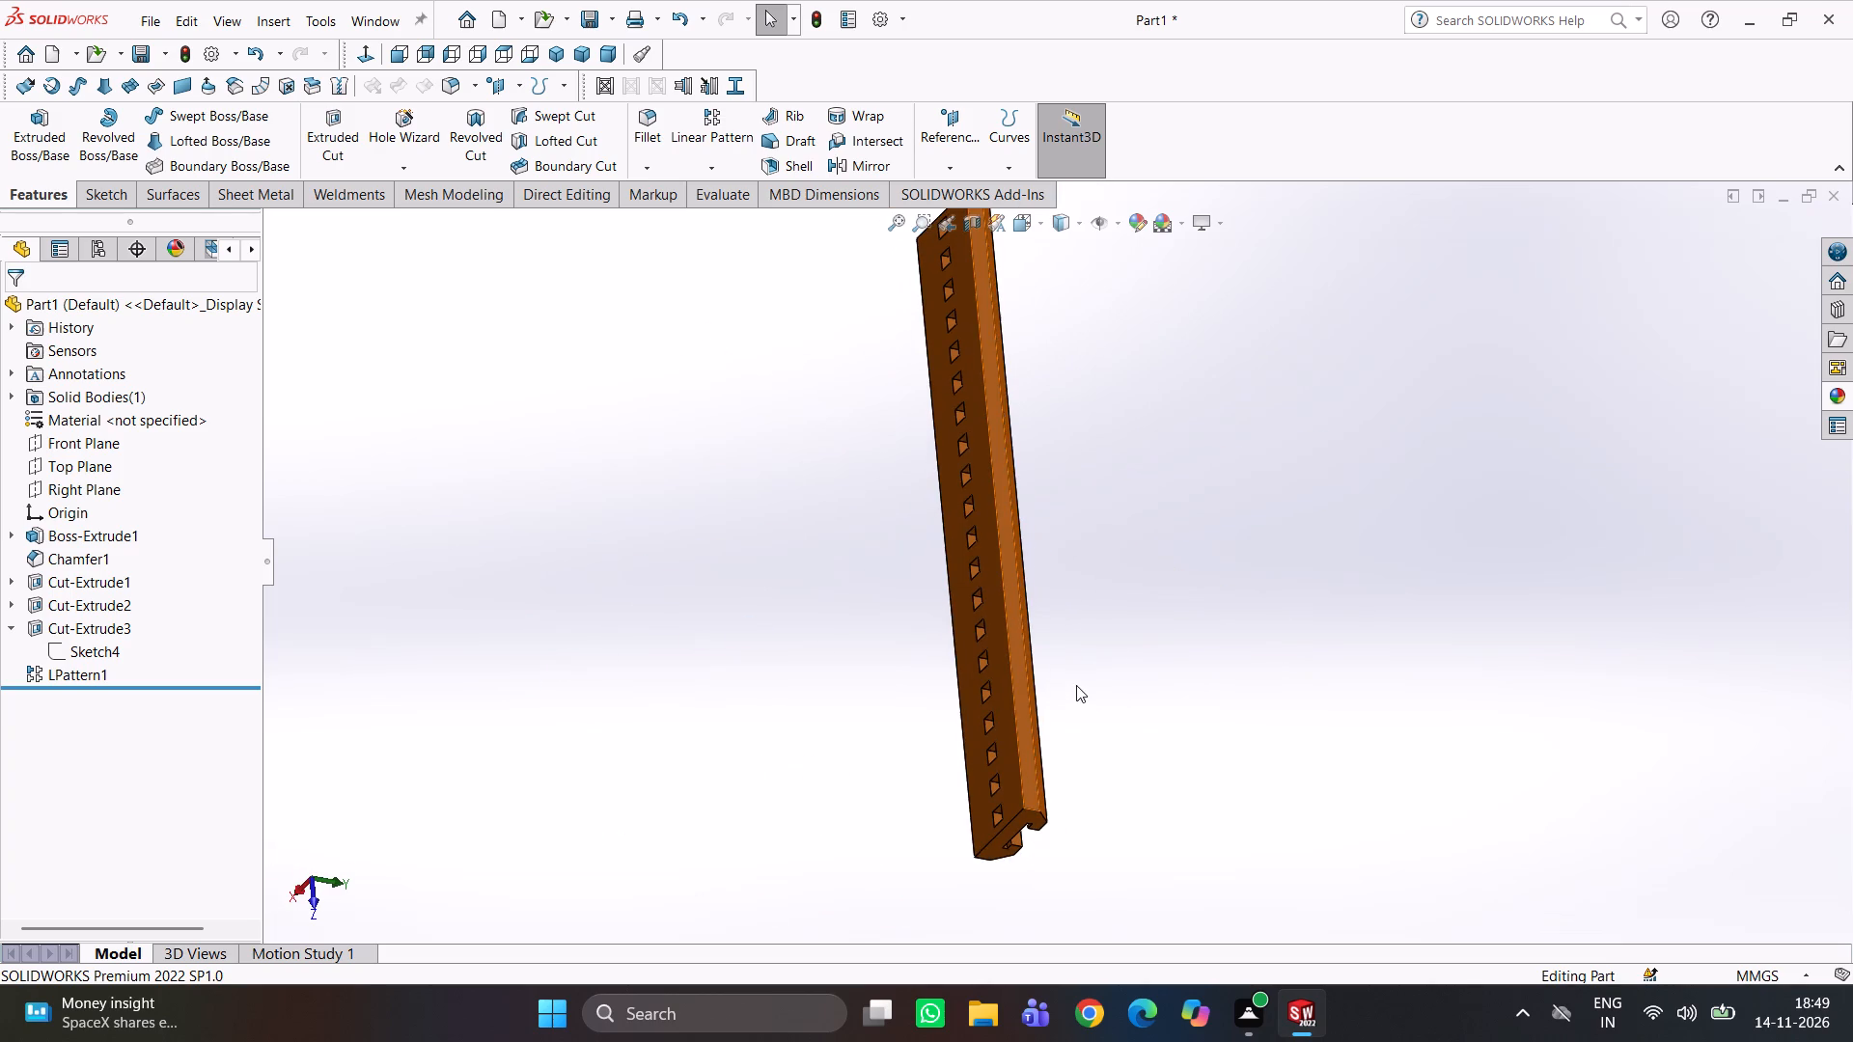
middle_drag(1326, 603, 1159, 539)
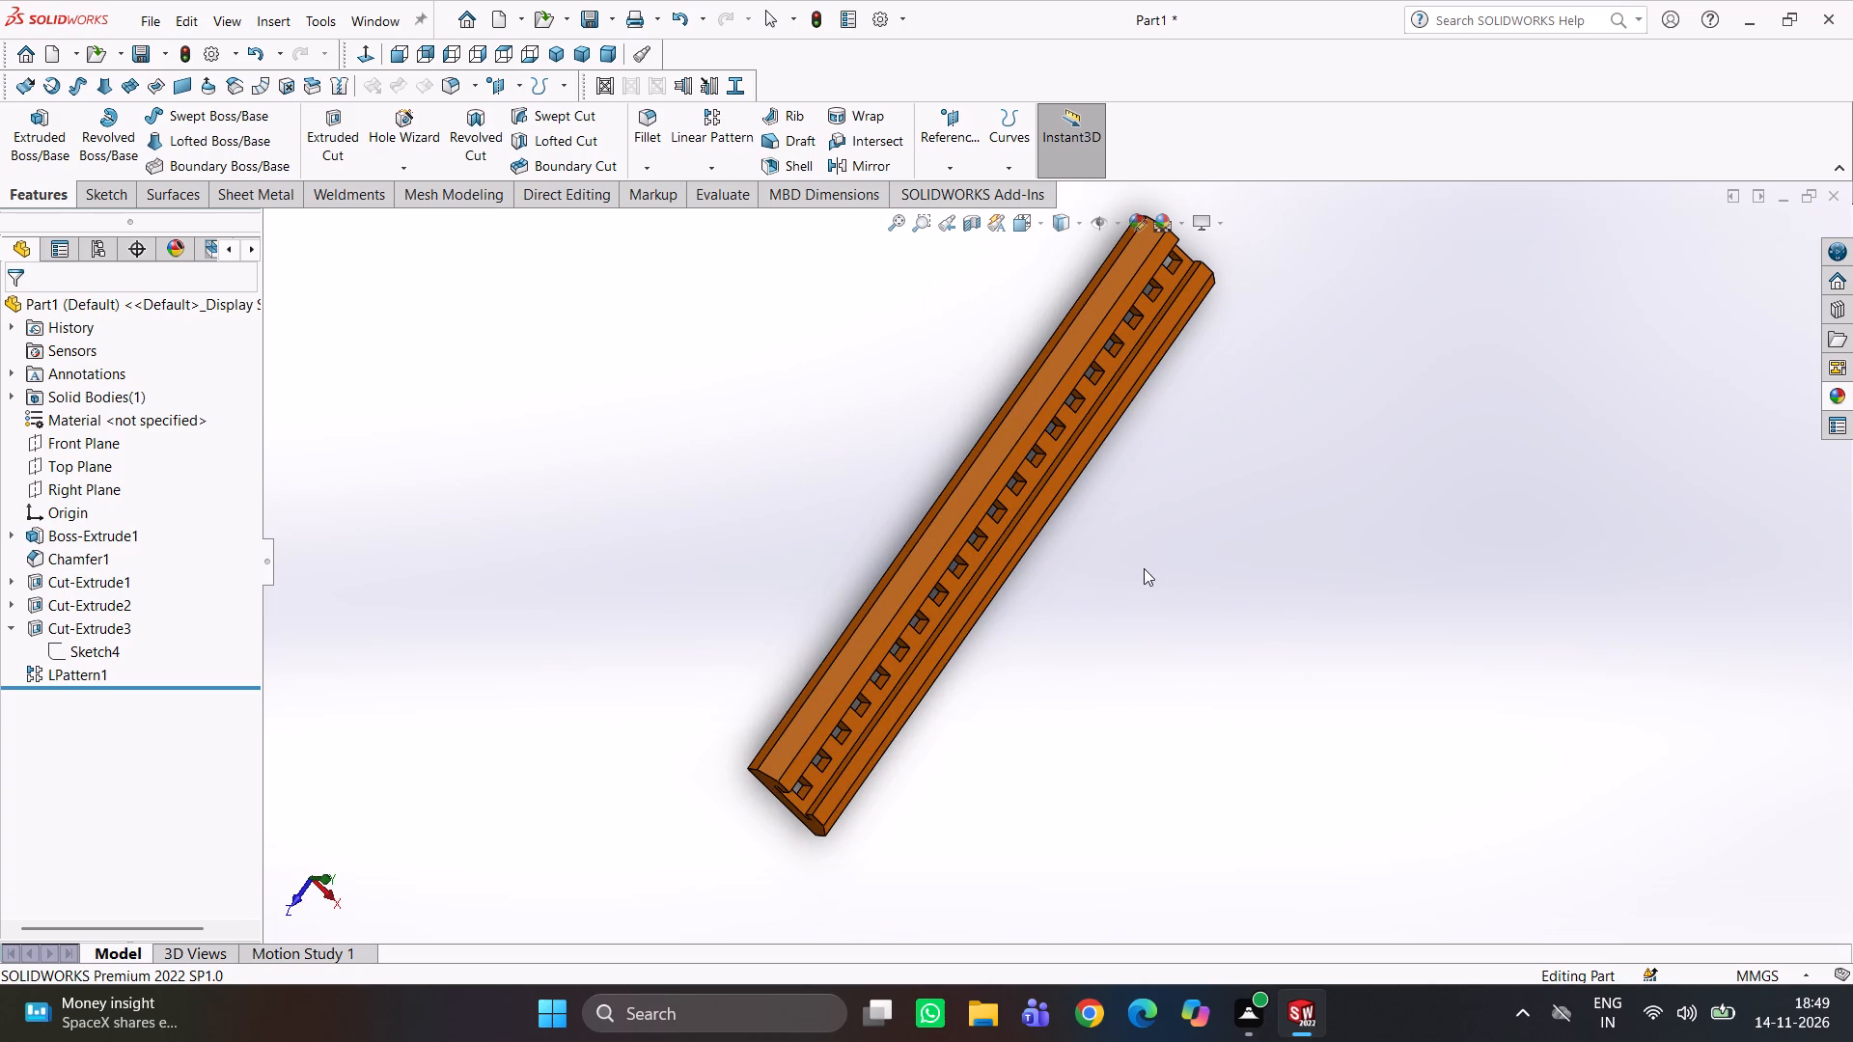
middle_drag(1175, 562, 1234, 446)
middle_drag(1309, 604, 1313, 561)
middle_drag(1285, 592, 1144, 400)
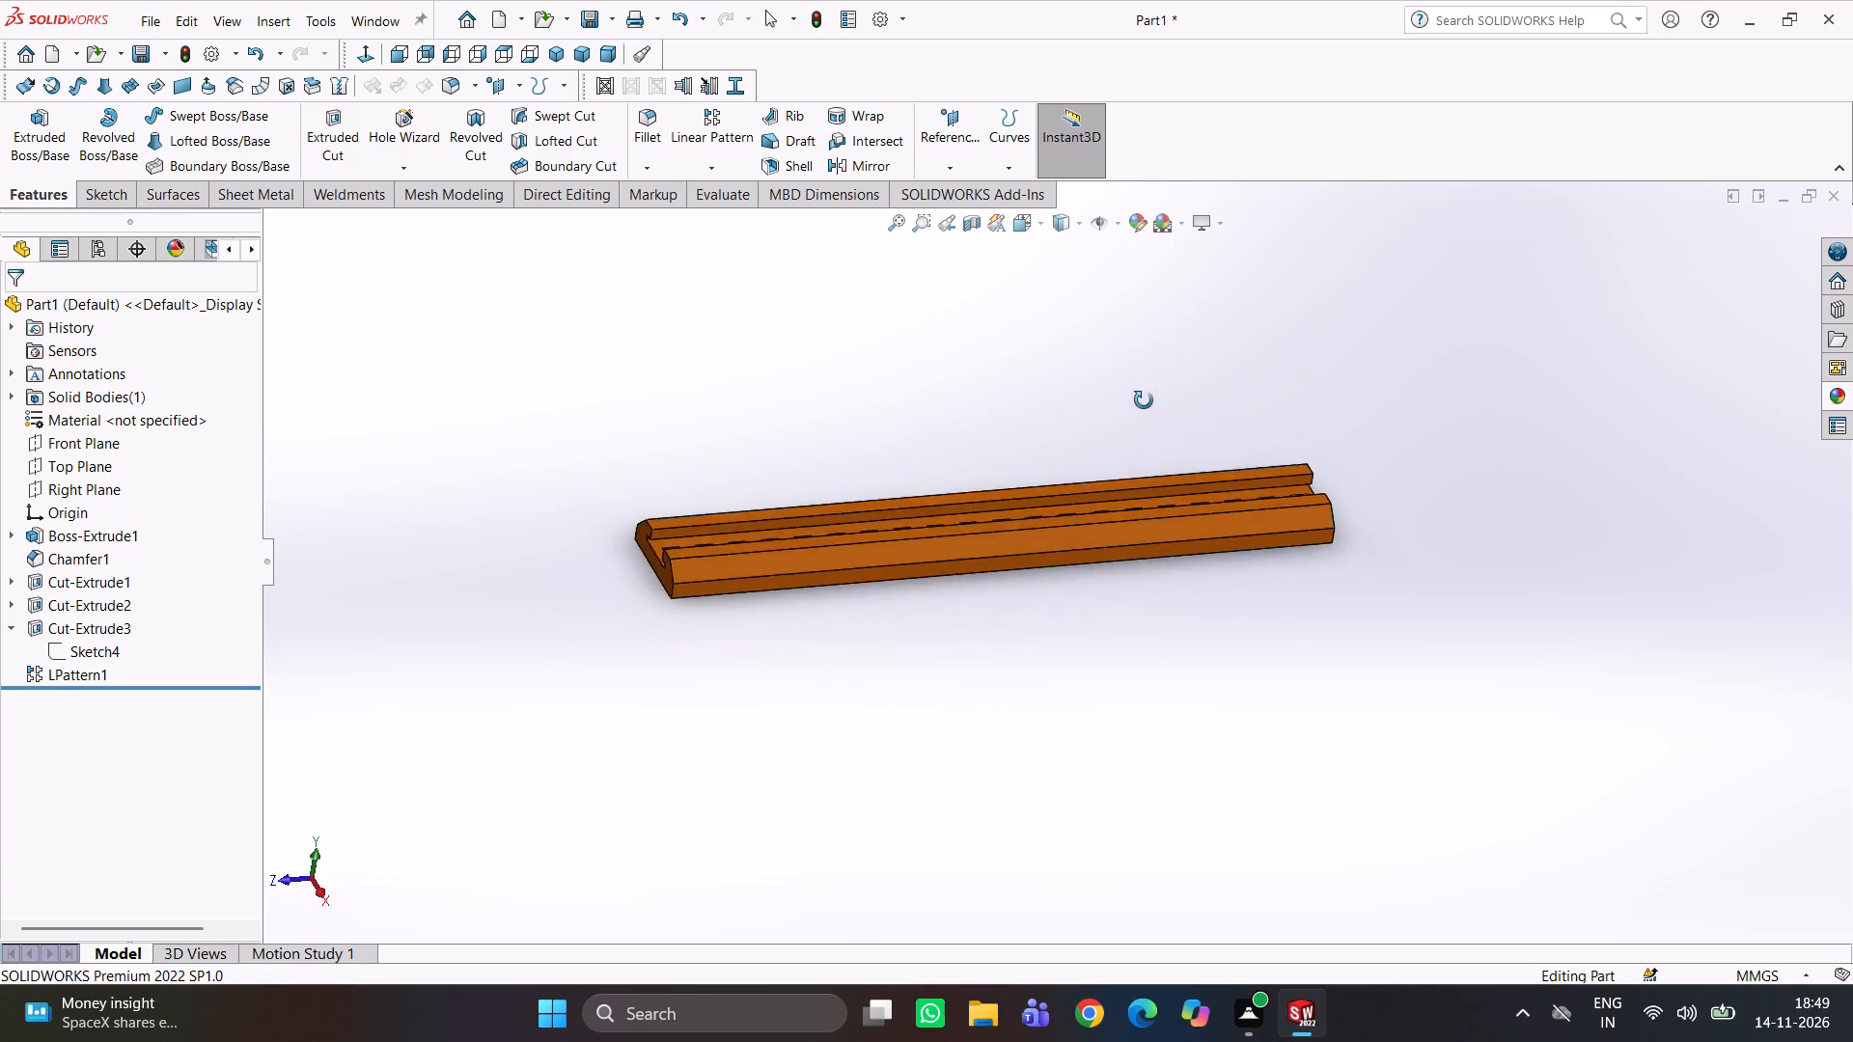
middle_drag(1144, 400, 1145, 332)
middle_drag(1213, 595, 1401, 691)
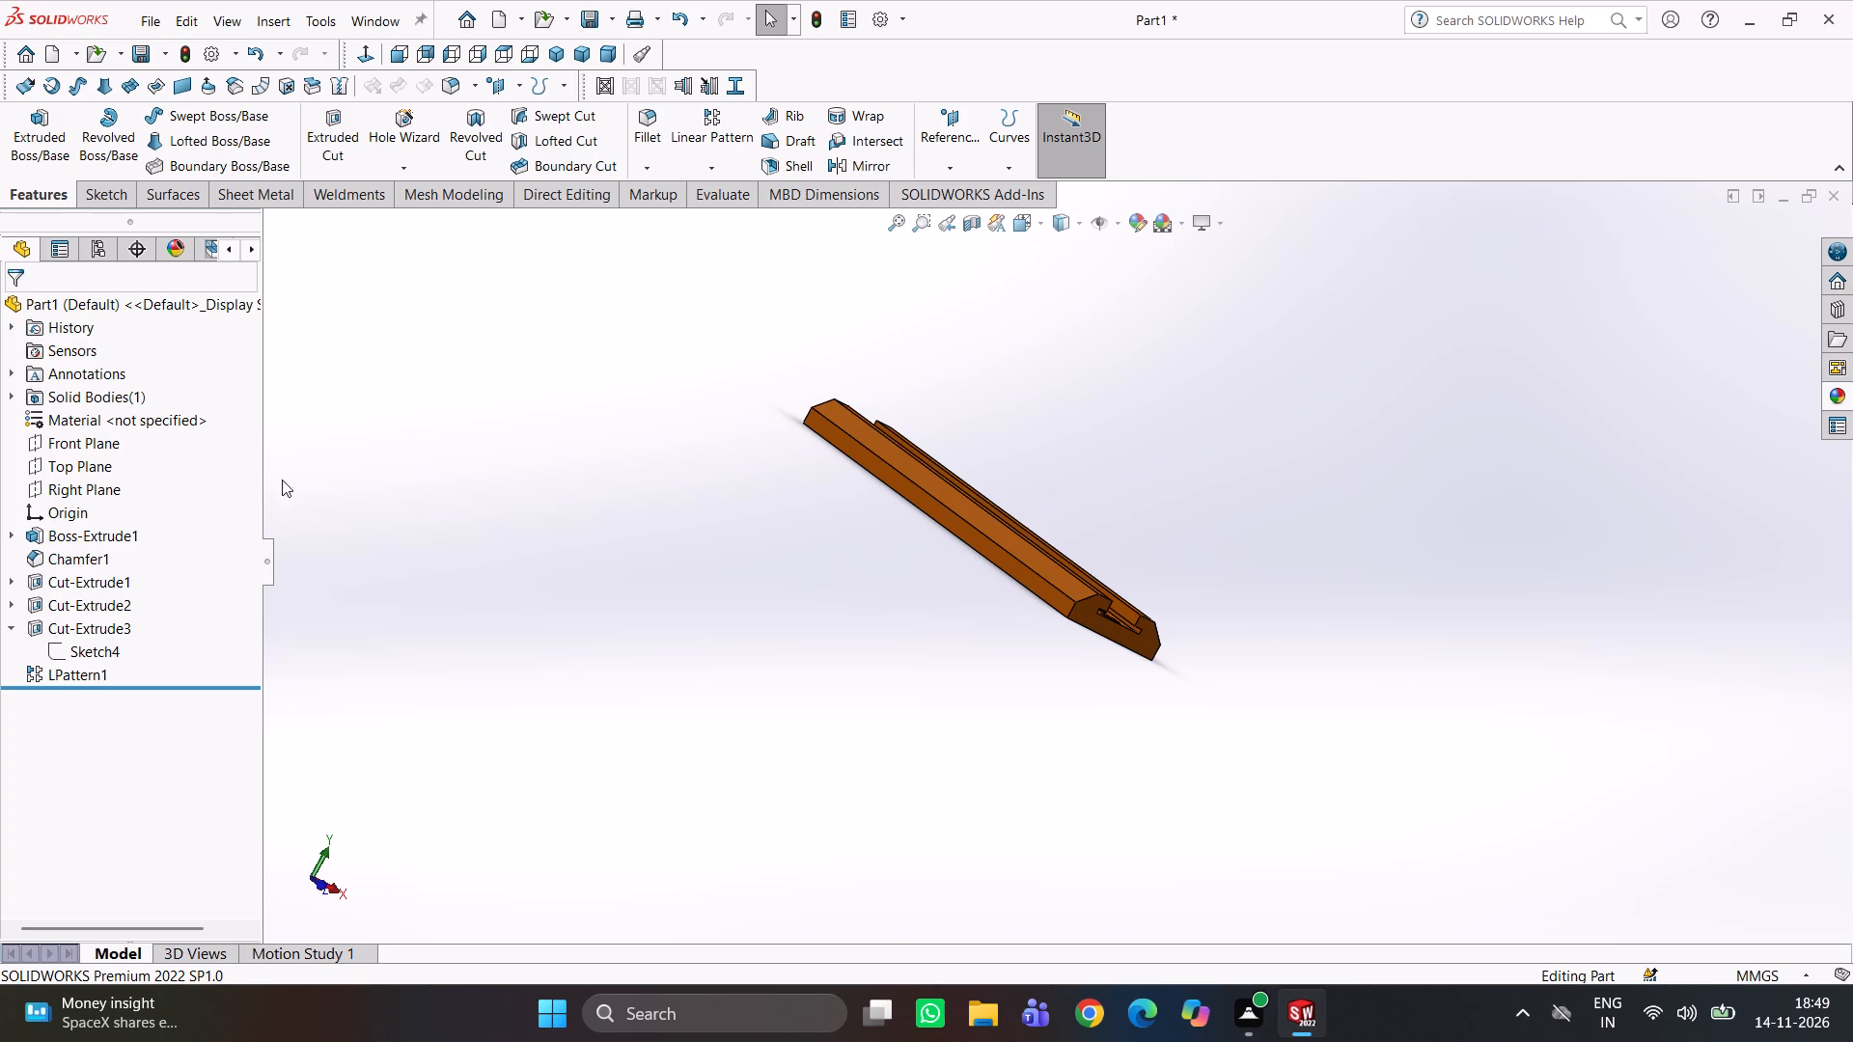
middle_drag(911, 467, 819, 488)
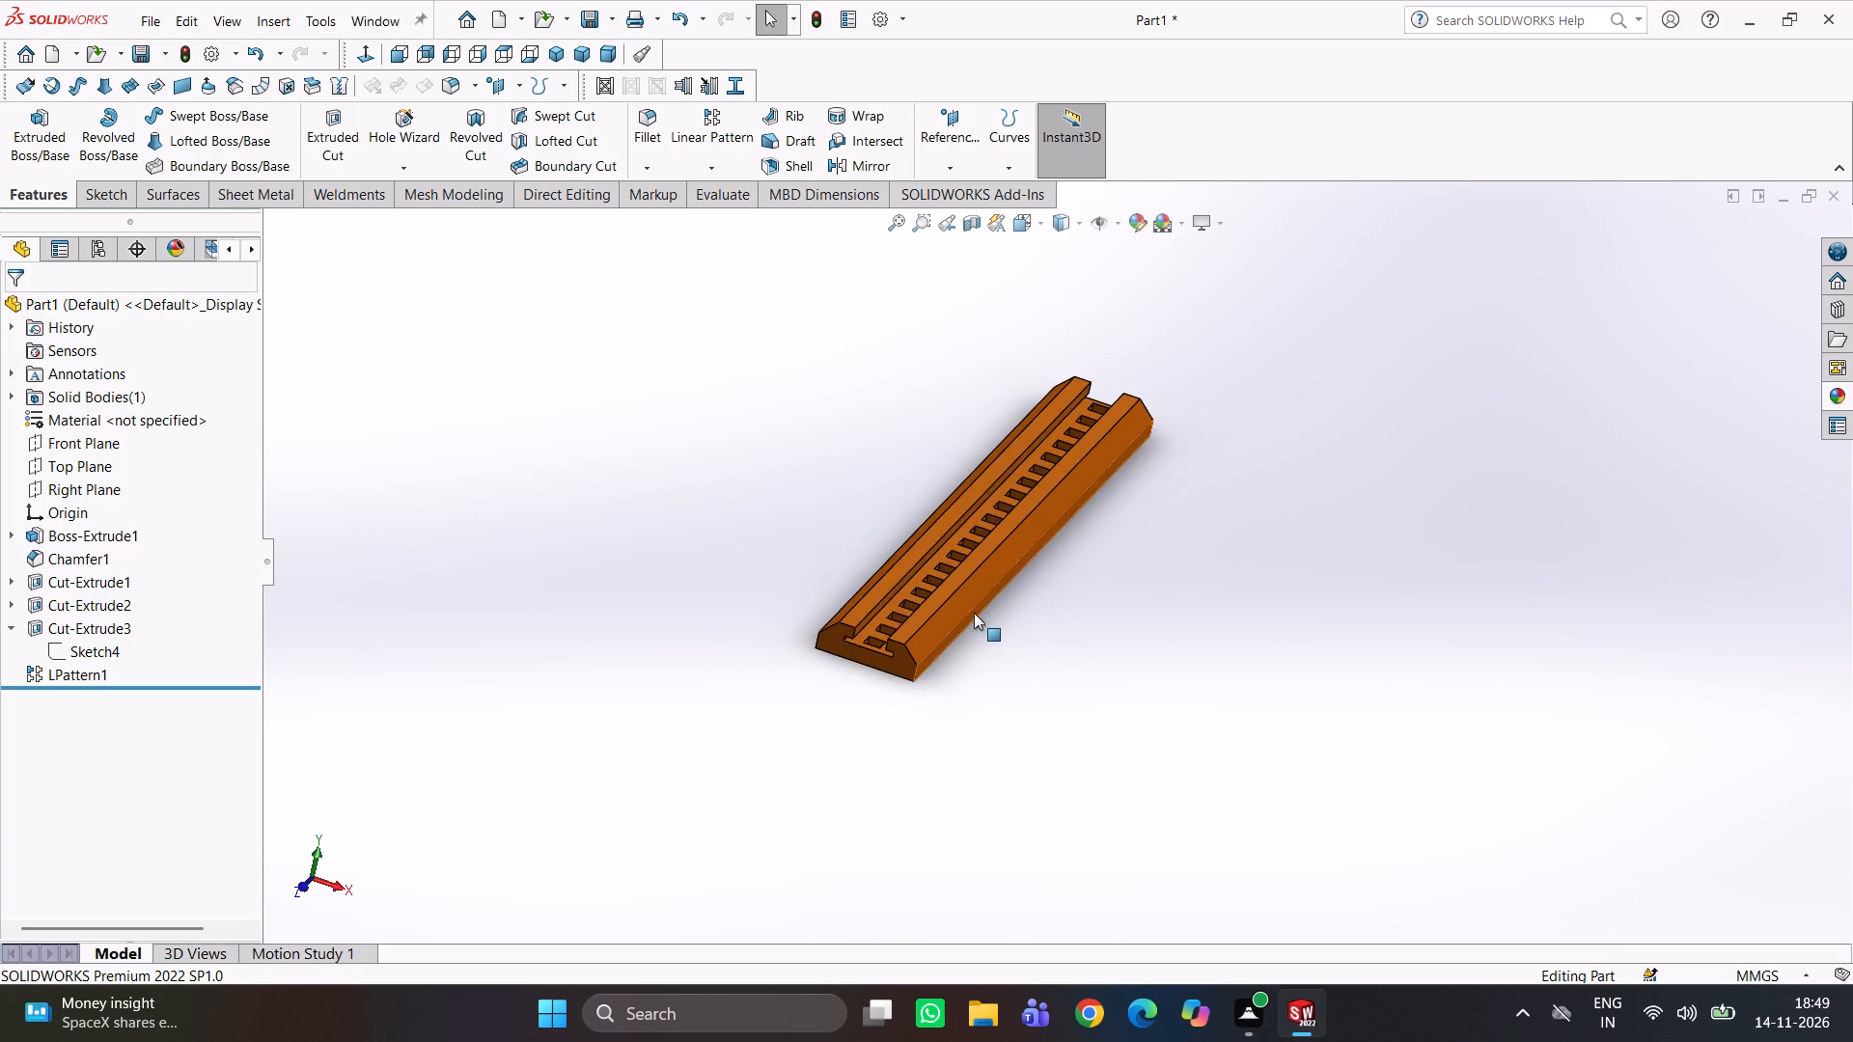
Examine the undercut groove's profile at the bar's end up close, together with the row of cuts and the underside.
scroll(974, 613, down, 2)
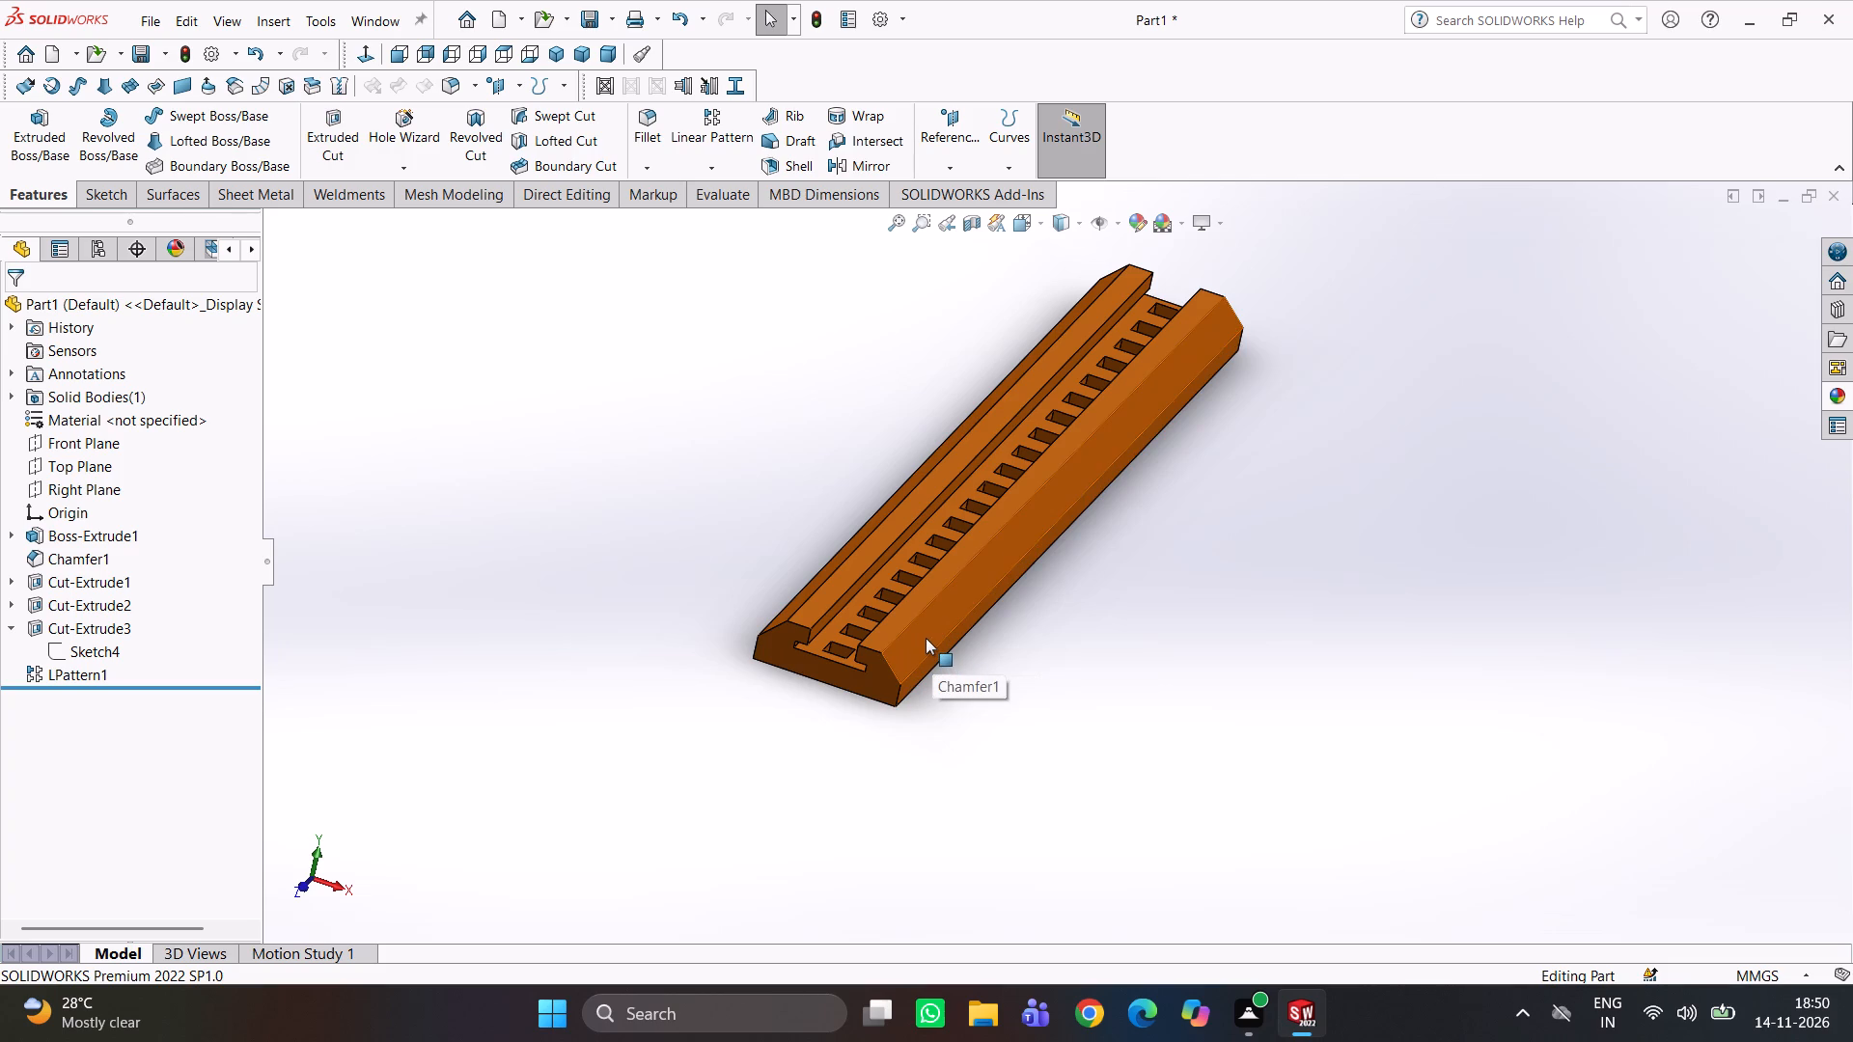
scroll(1029, 637, up, 2)
middle_drag(1064, 626, 1158, 578)
scroll(1155, 578, down, 3)
middle_drag(1155, 578, 1087, 603)
scroll(857, 627, down, 2)
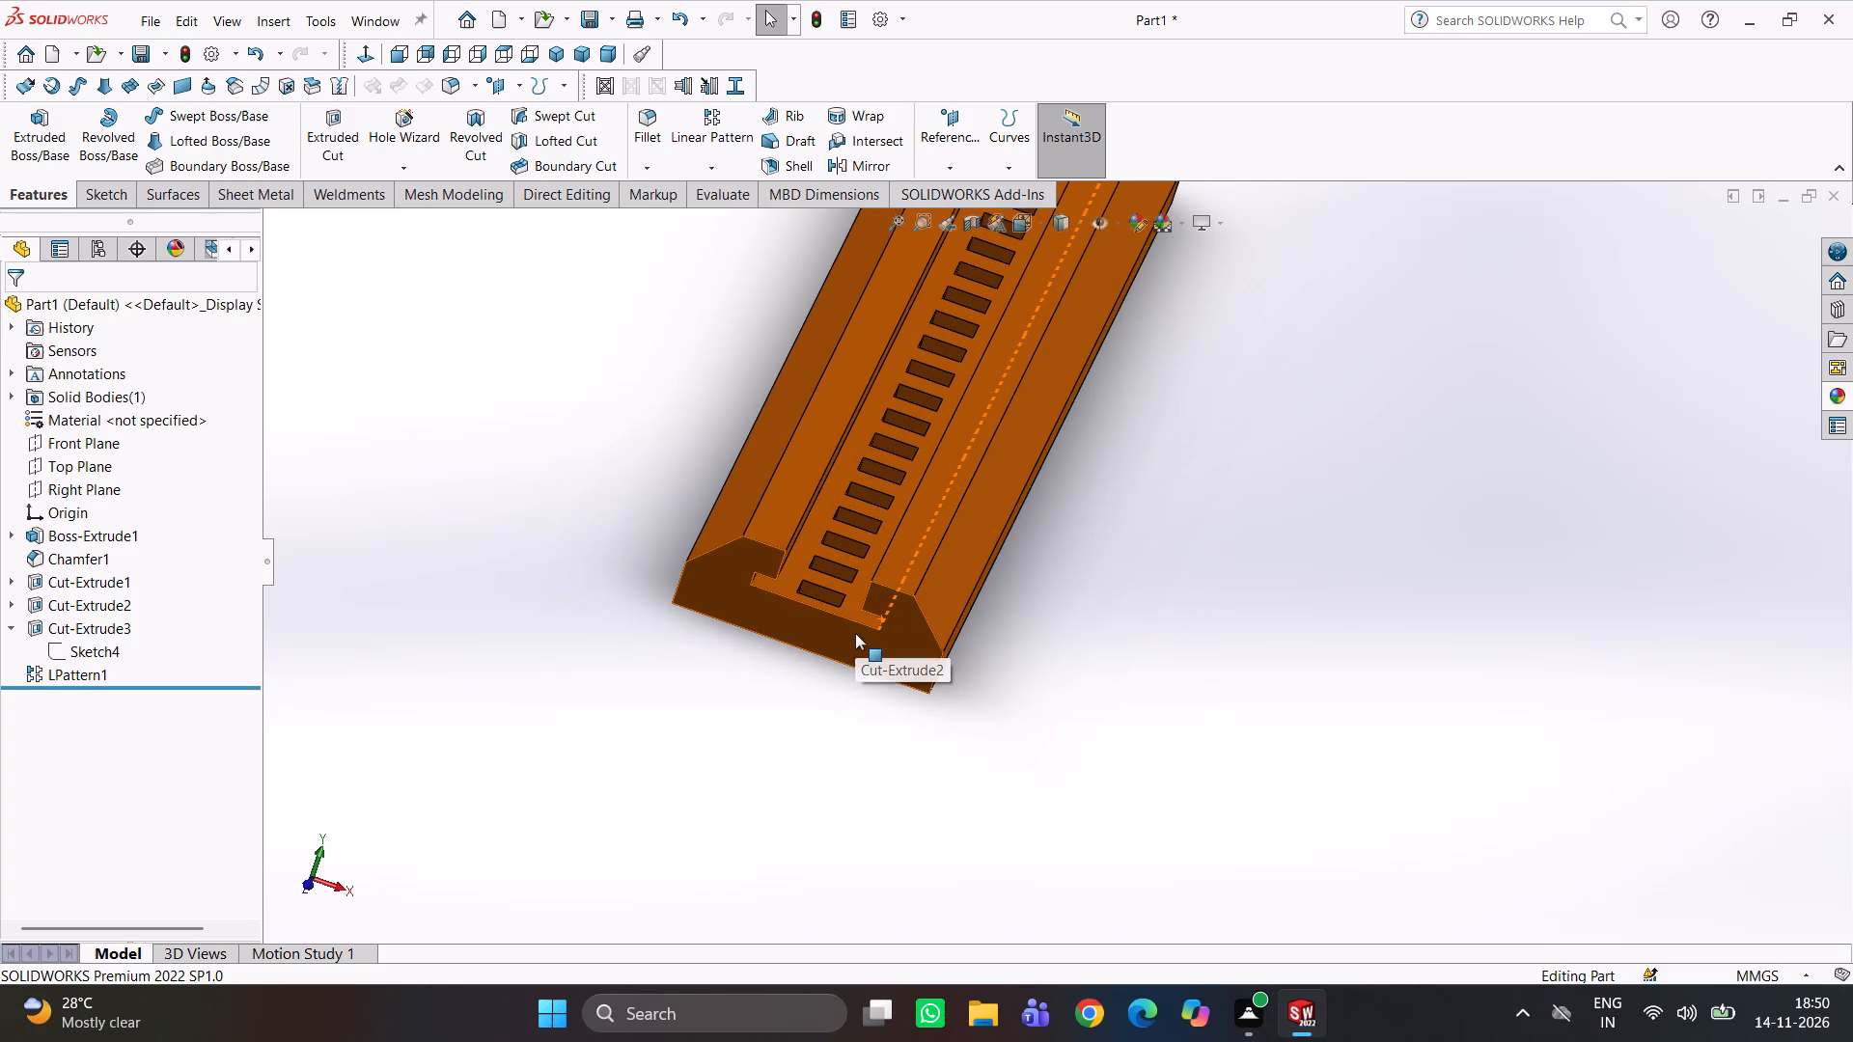
scroll(1203, 594, up, 1)
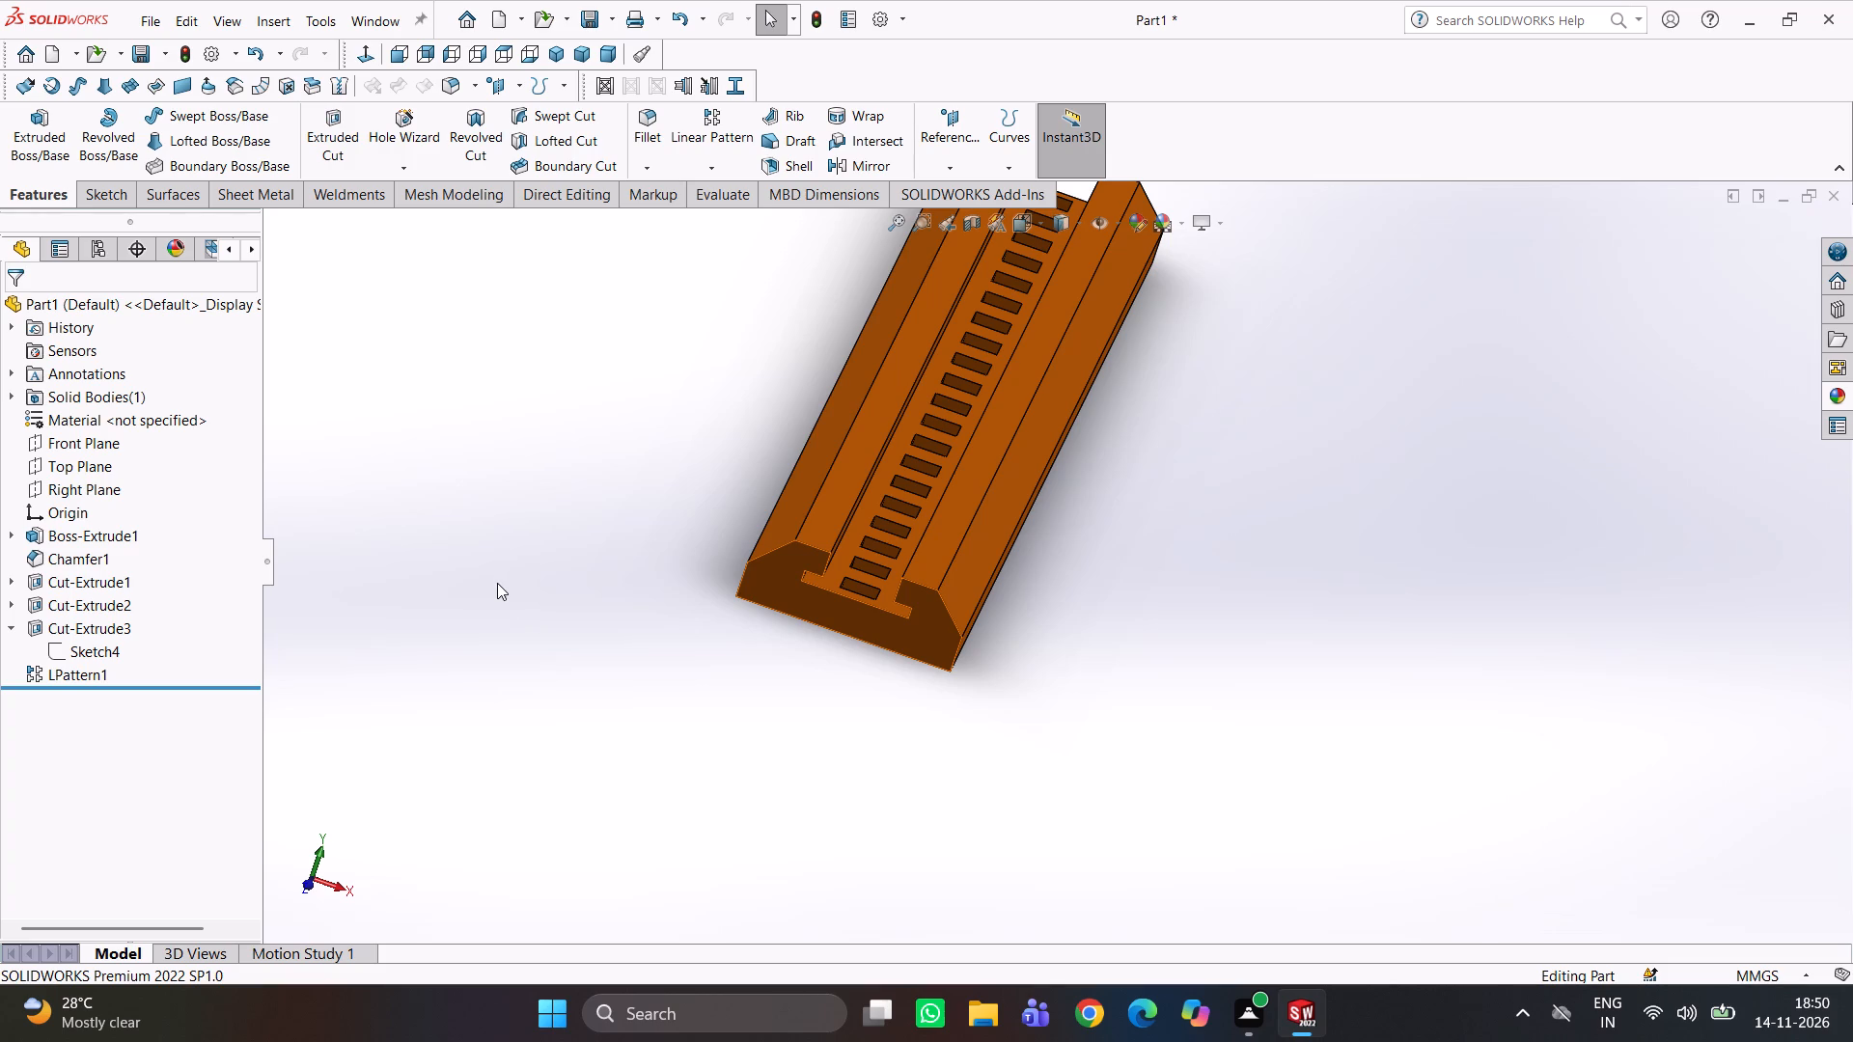
scroll(681, 486, up, 3)
middle_drag(854, 545, 915, 368)
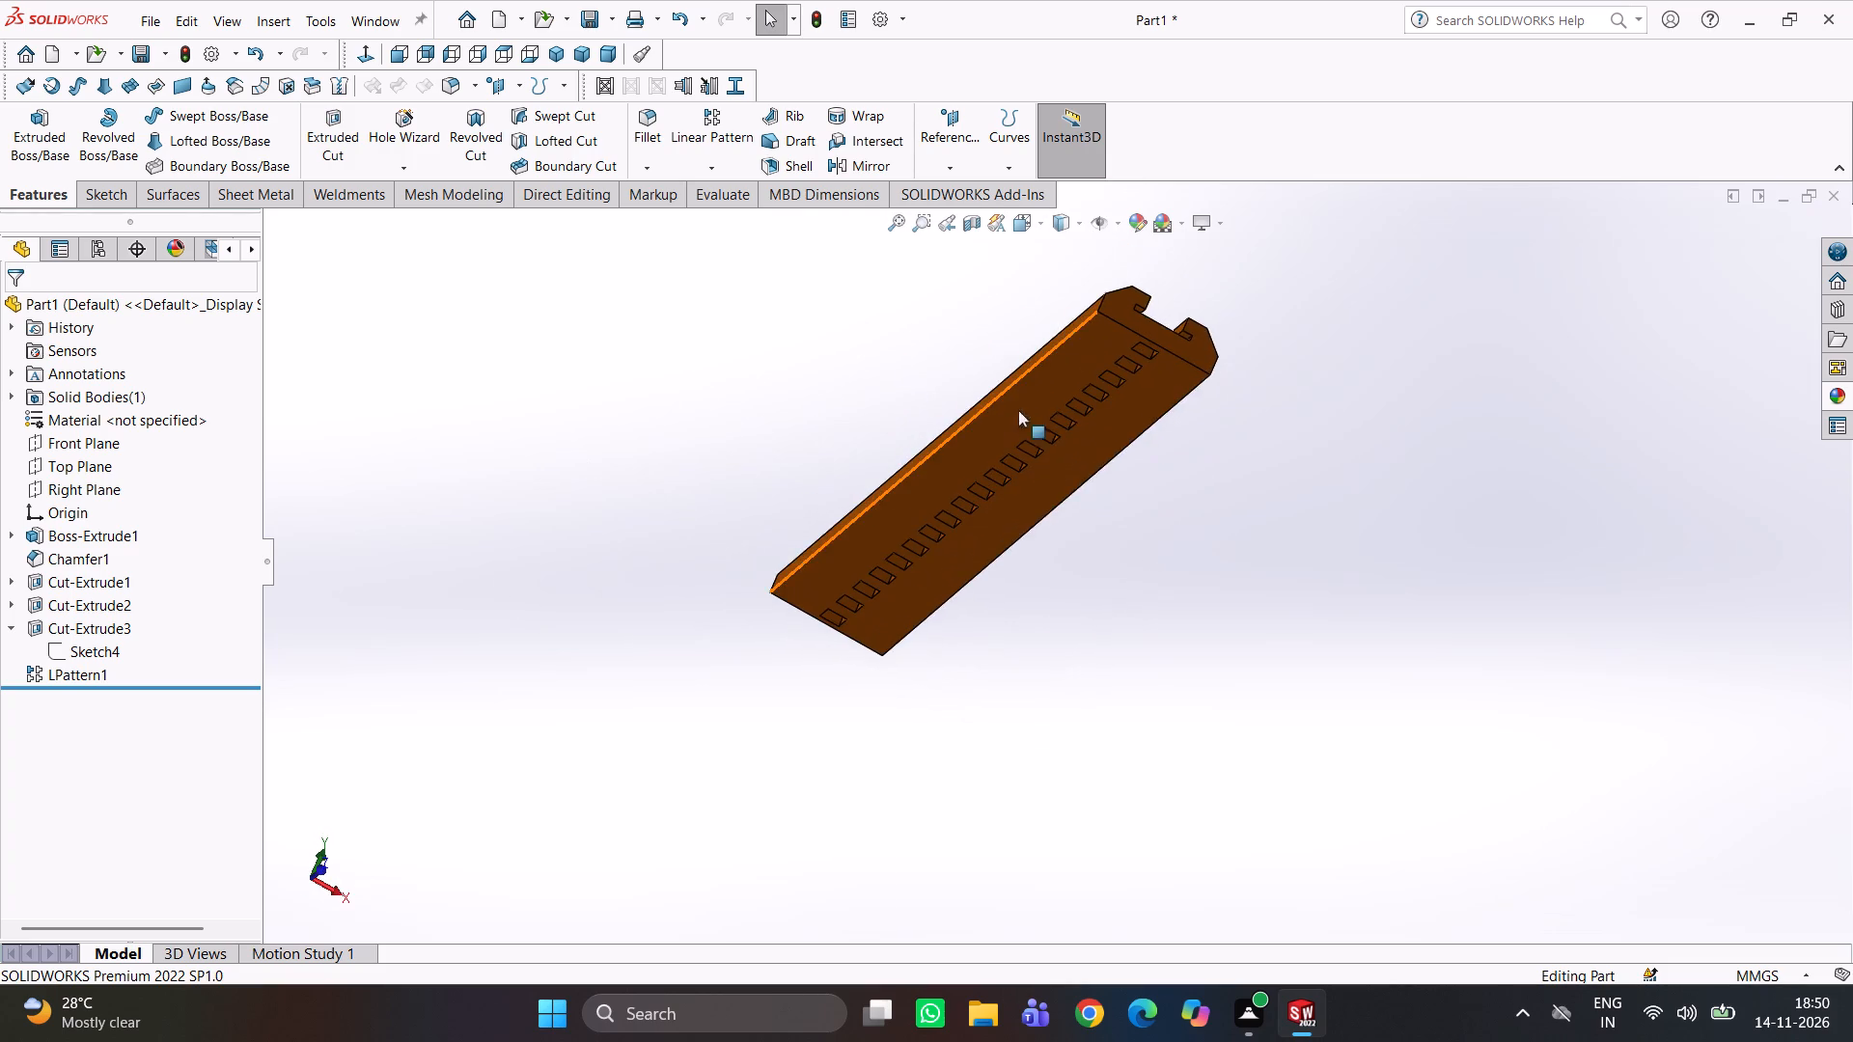
scroll(1046, 407, down, 2)
middle_drag(1079, 402, 1068, 466)
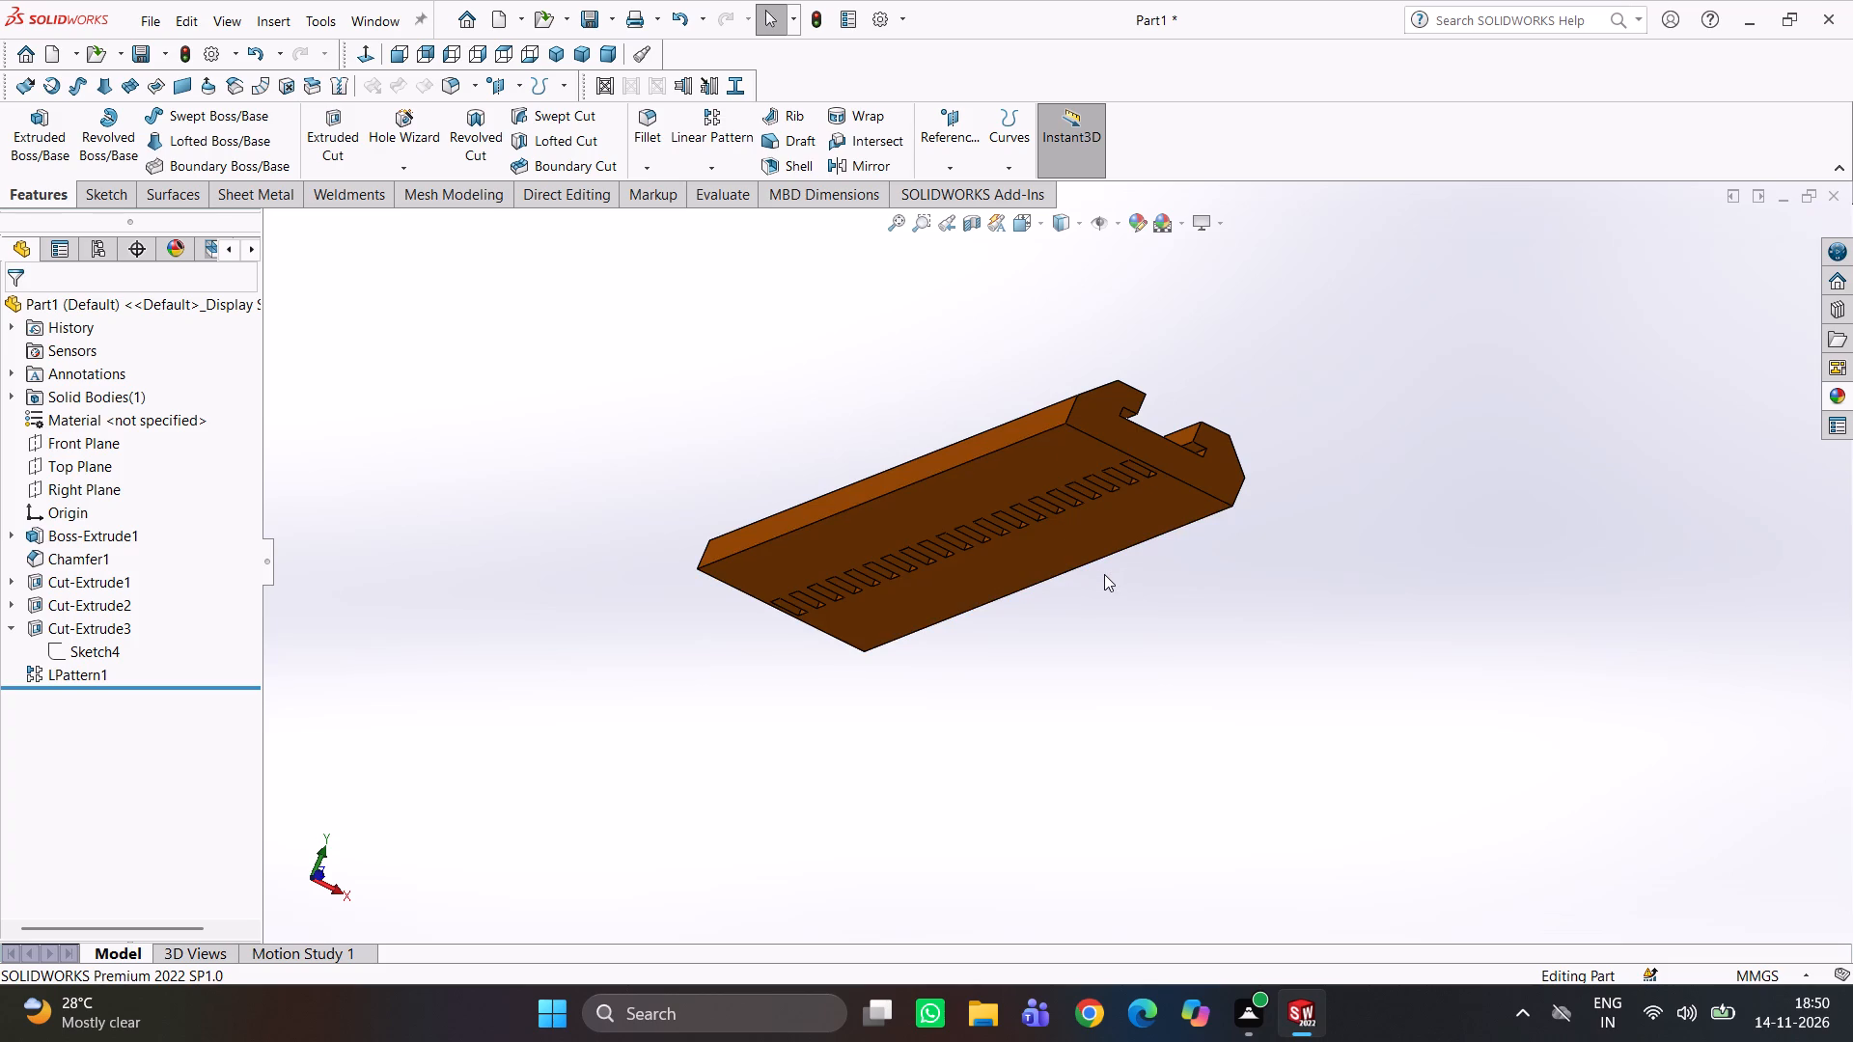
scroll(1134, 535, up, 2)
middle_drag(1243, 480, 1221, 558)
scroll(1117, 536, down, 3)
middle_drag(1111, 535, 1099, 539)
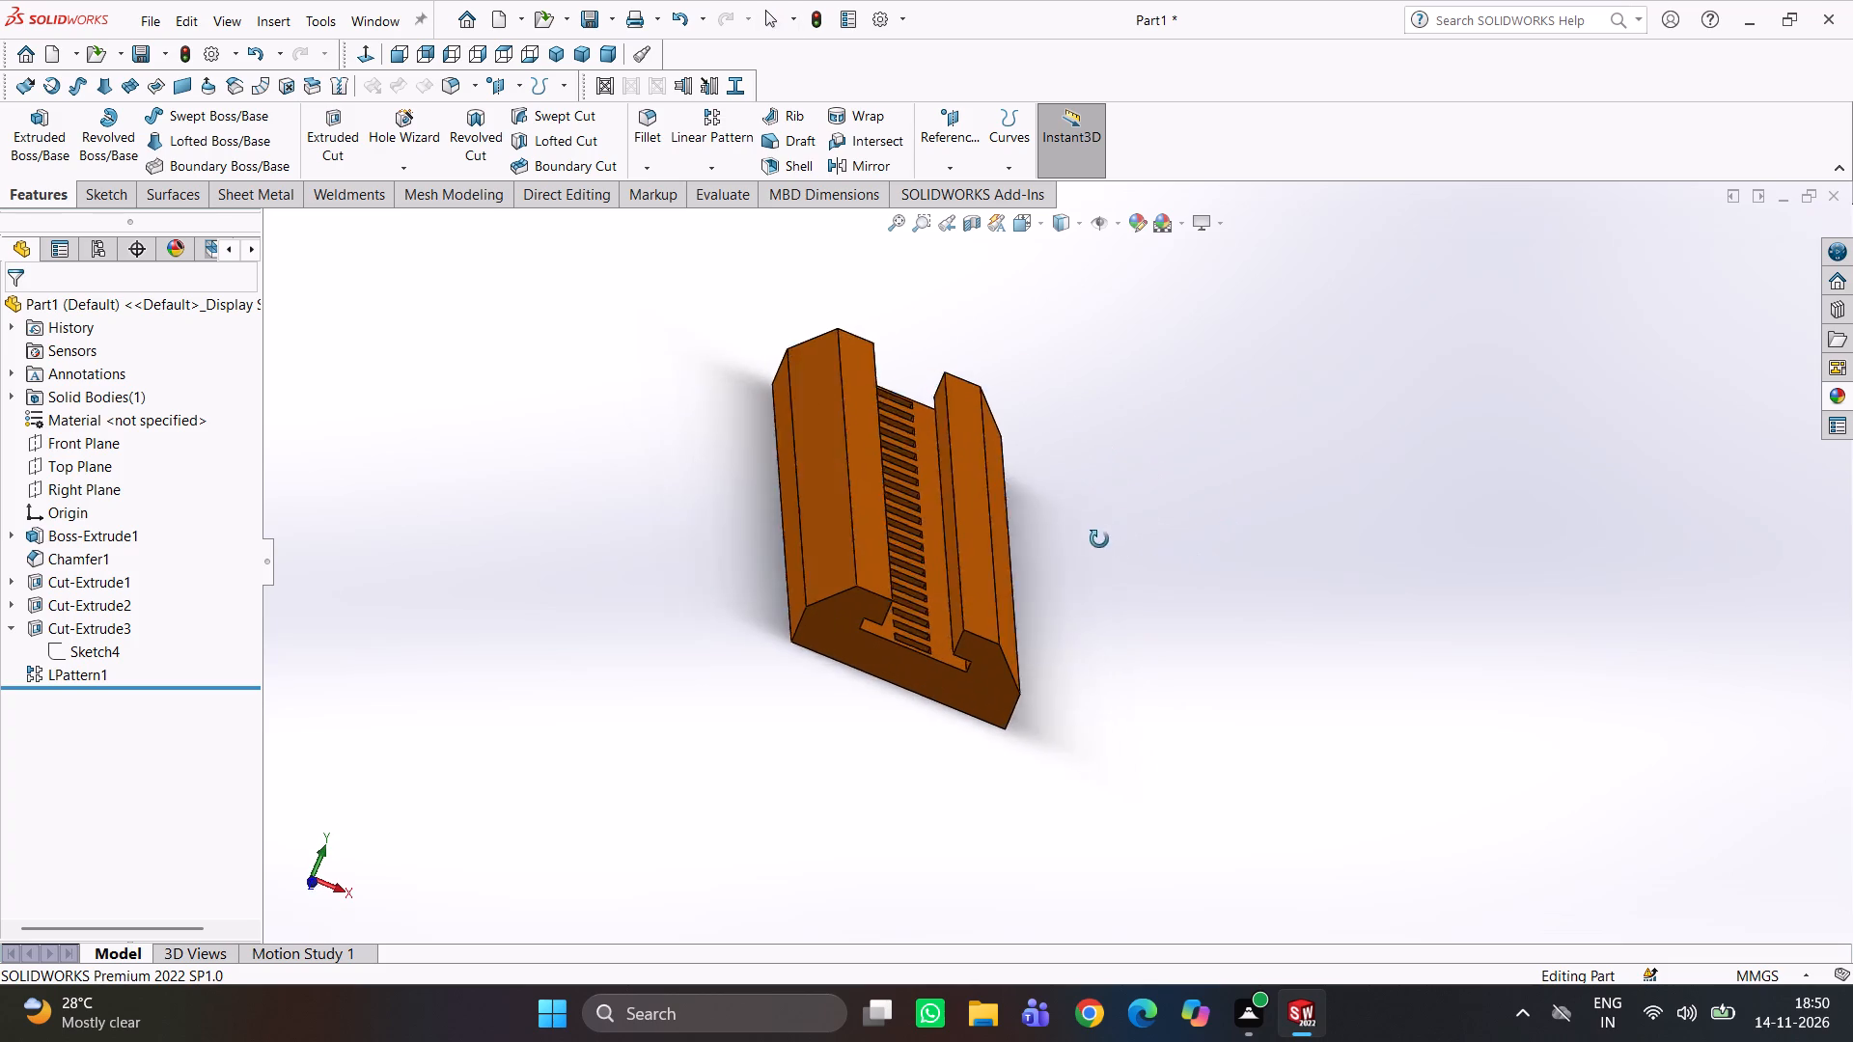
middle_drag(1099, 539, 1085, 544)
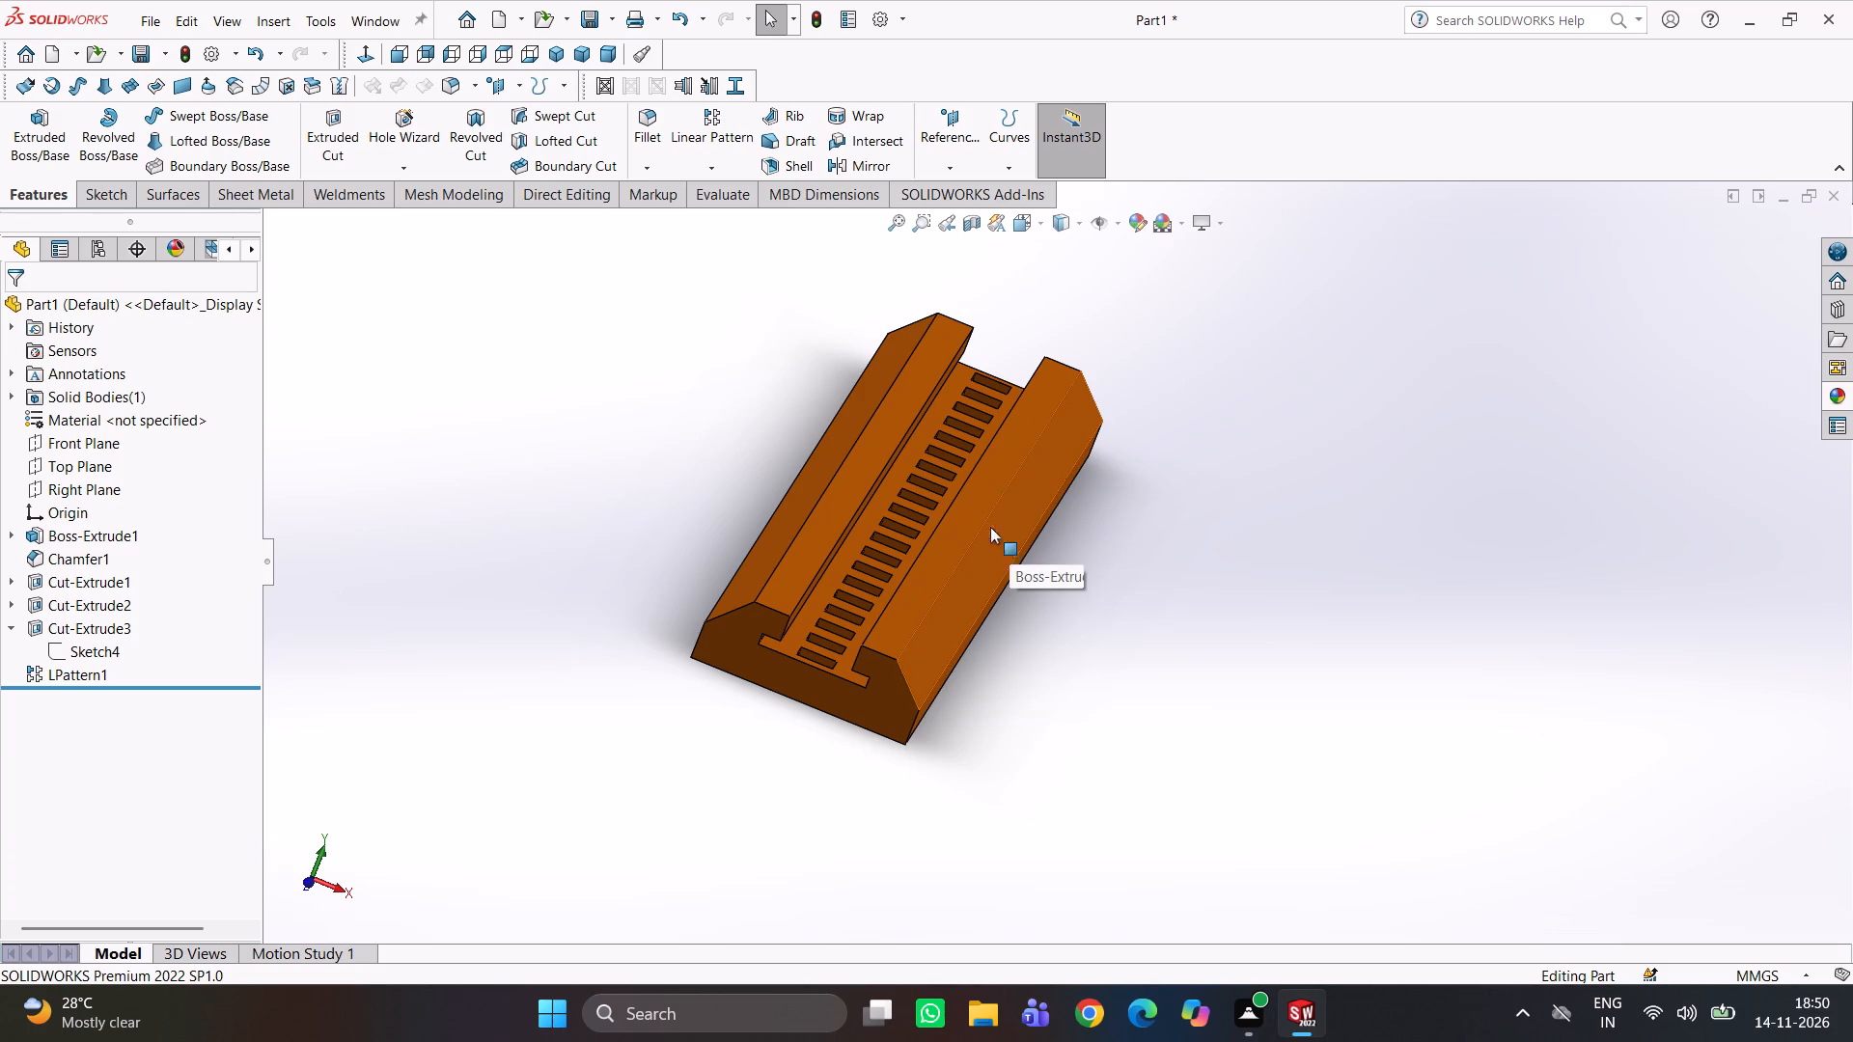
Examine the bar's chamfered side up close and the full row of square through cuts from above.
scroll(1064, 562, down, 3)
middle_drag(1076, 554, 1167, 556)
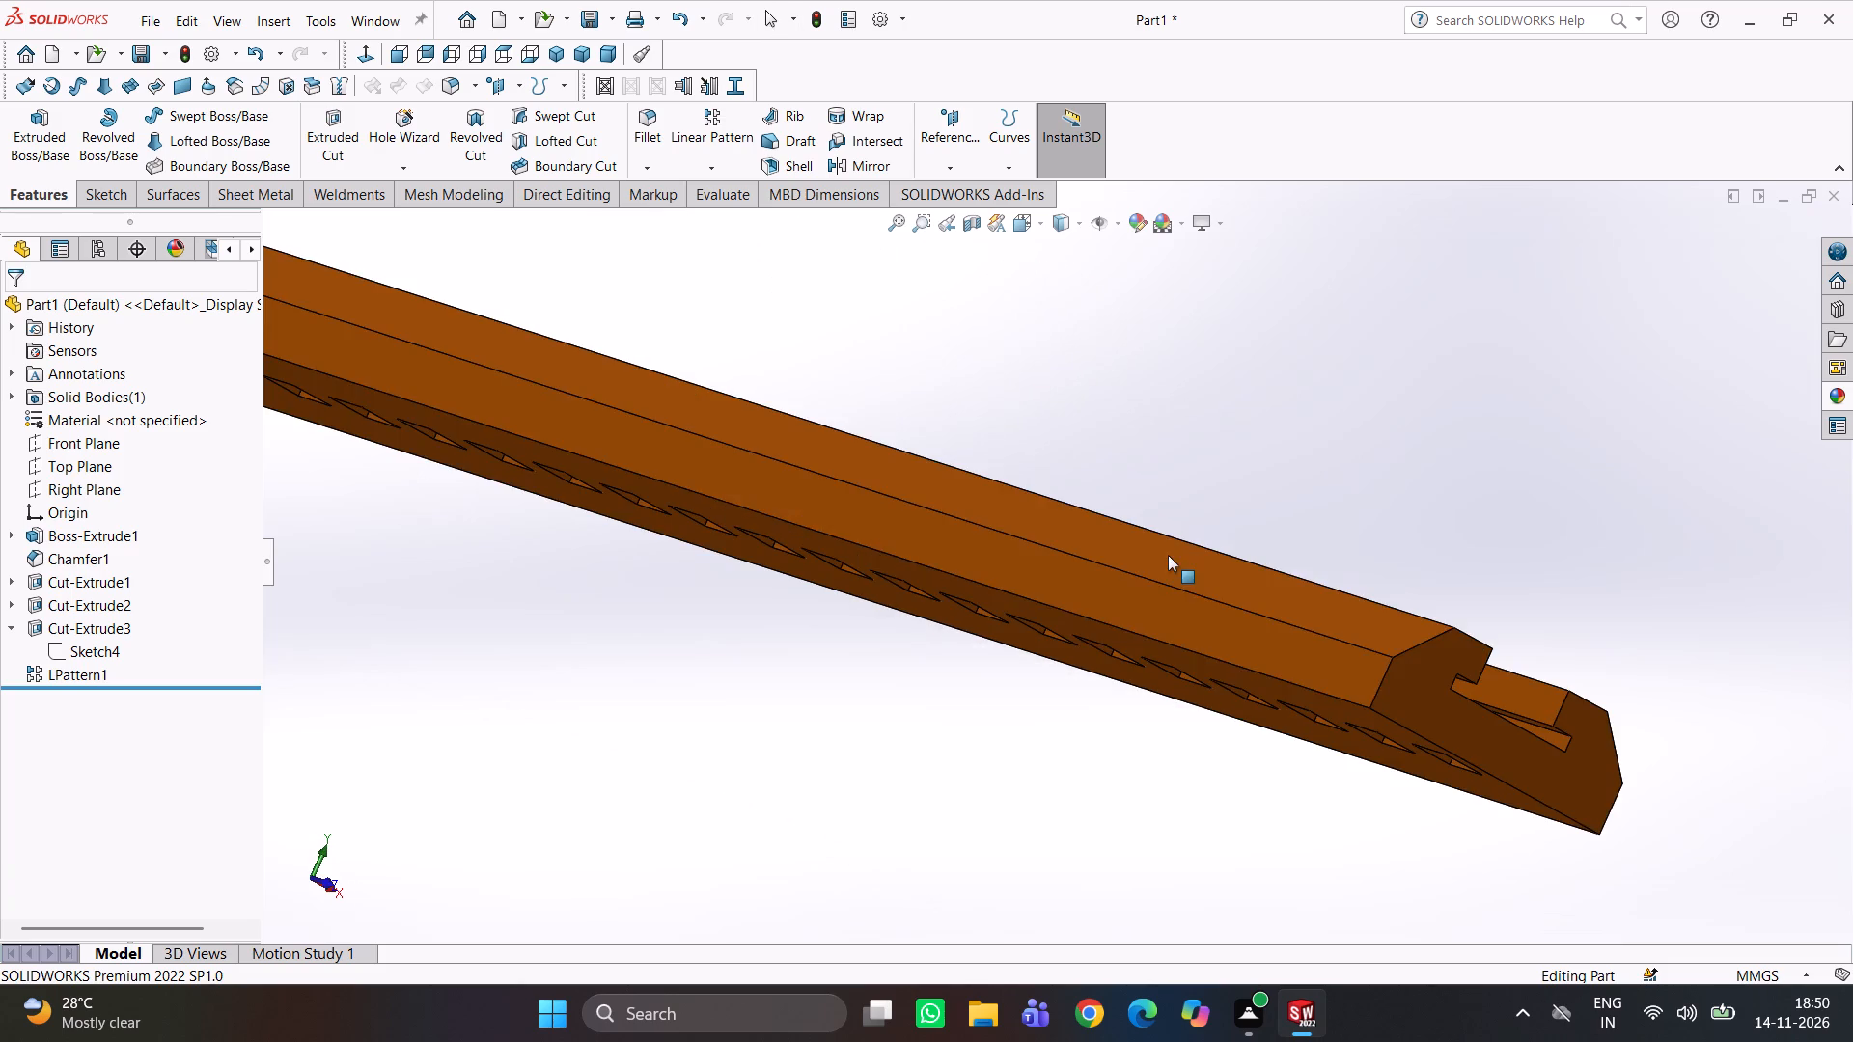
scroll(1088, 532, up, 3)
middle_drag(1106, 511, 1003, 651)
scroll(917, 633, up, 3)
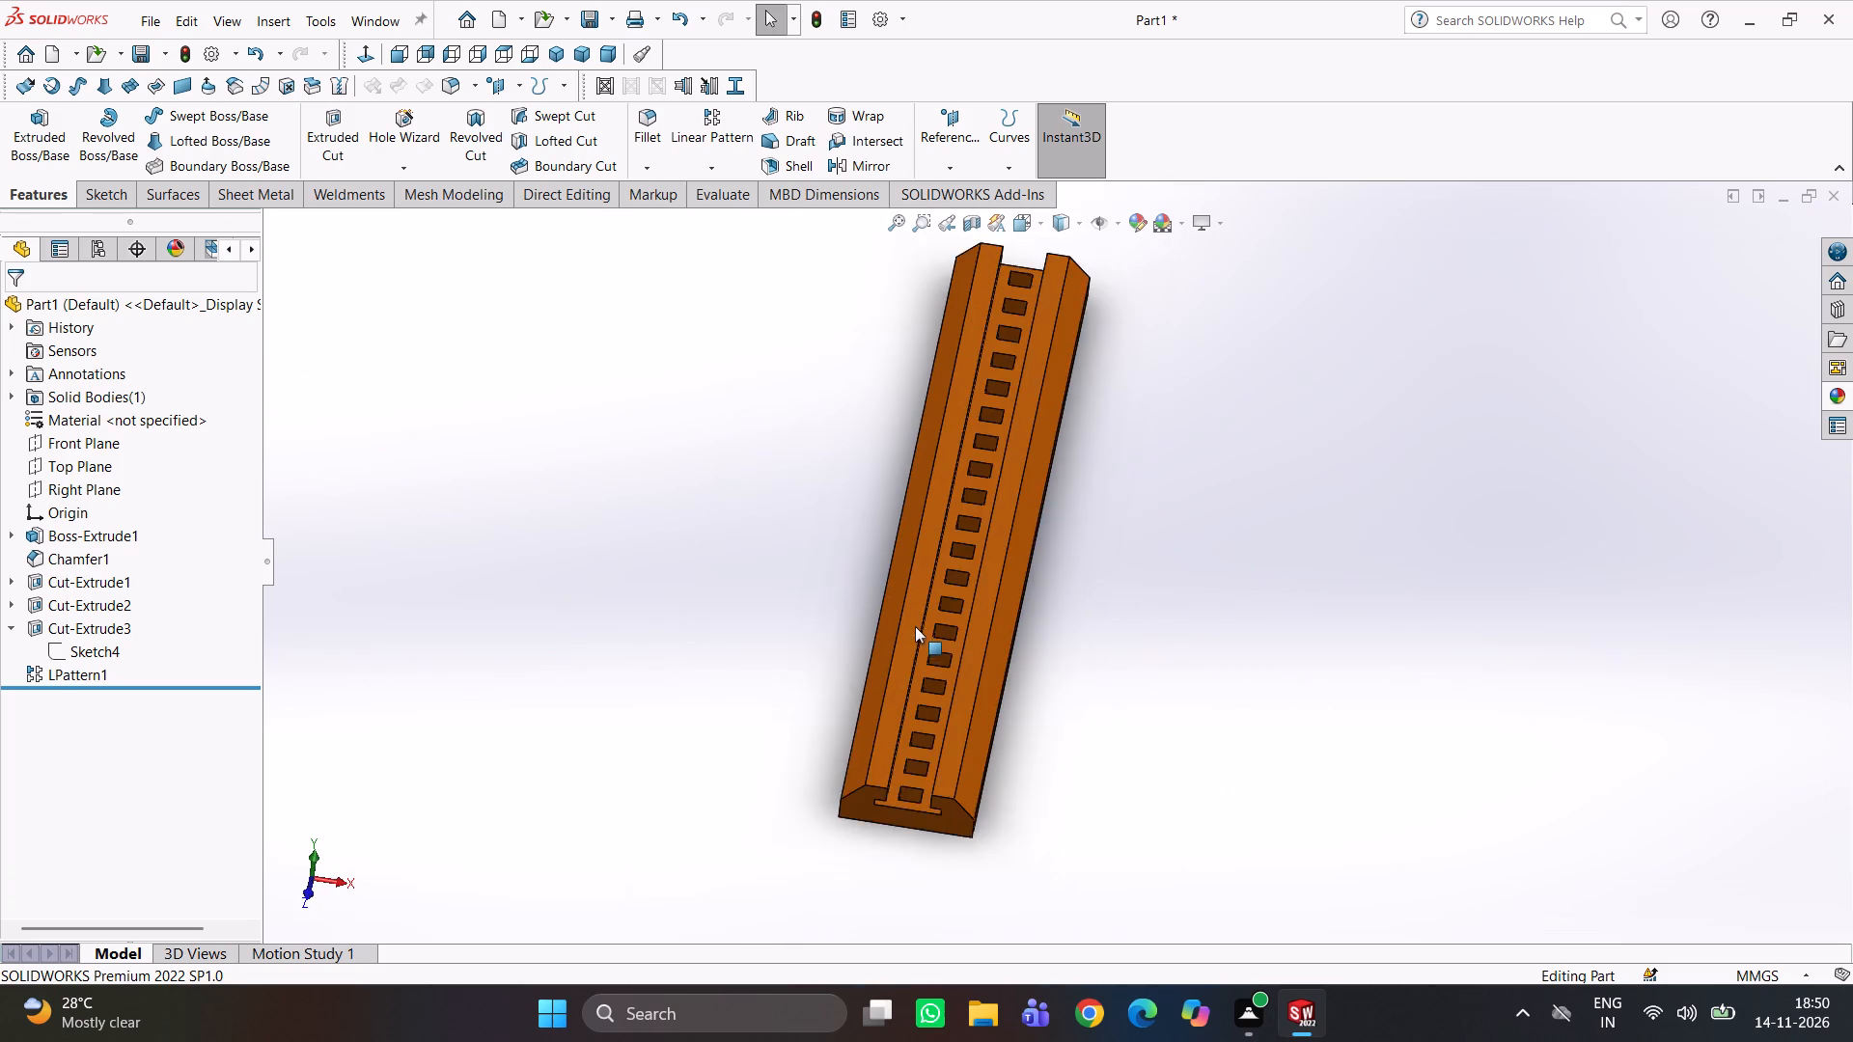
middle_drag(996, 533, 992, 650)
middle_drag(978, 617, 977, 617)
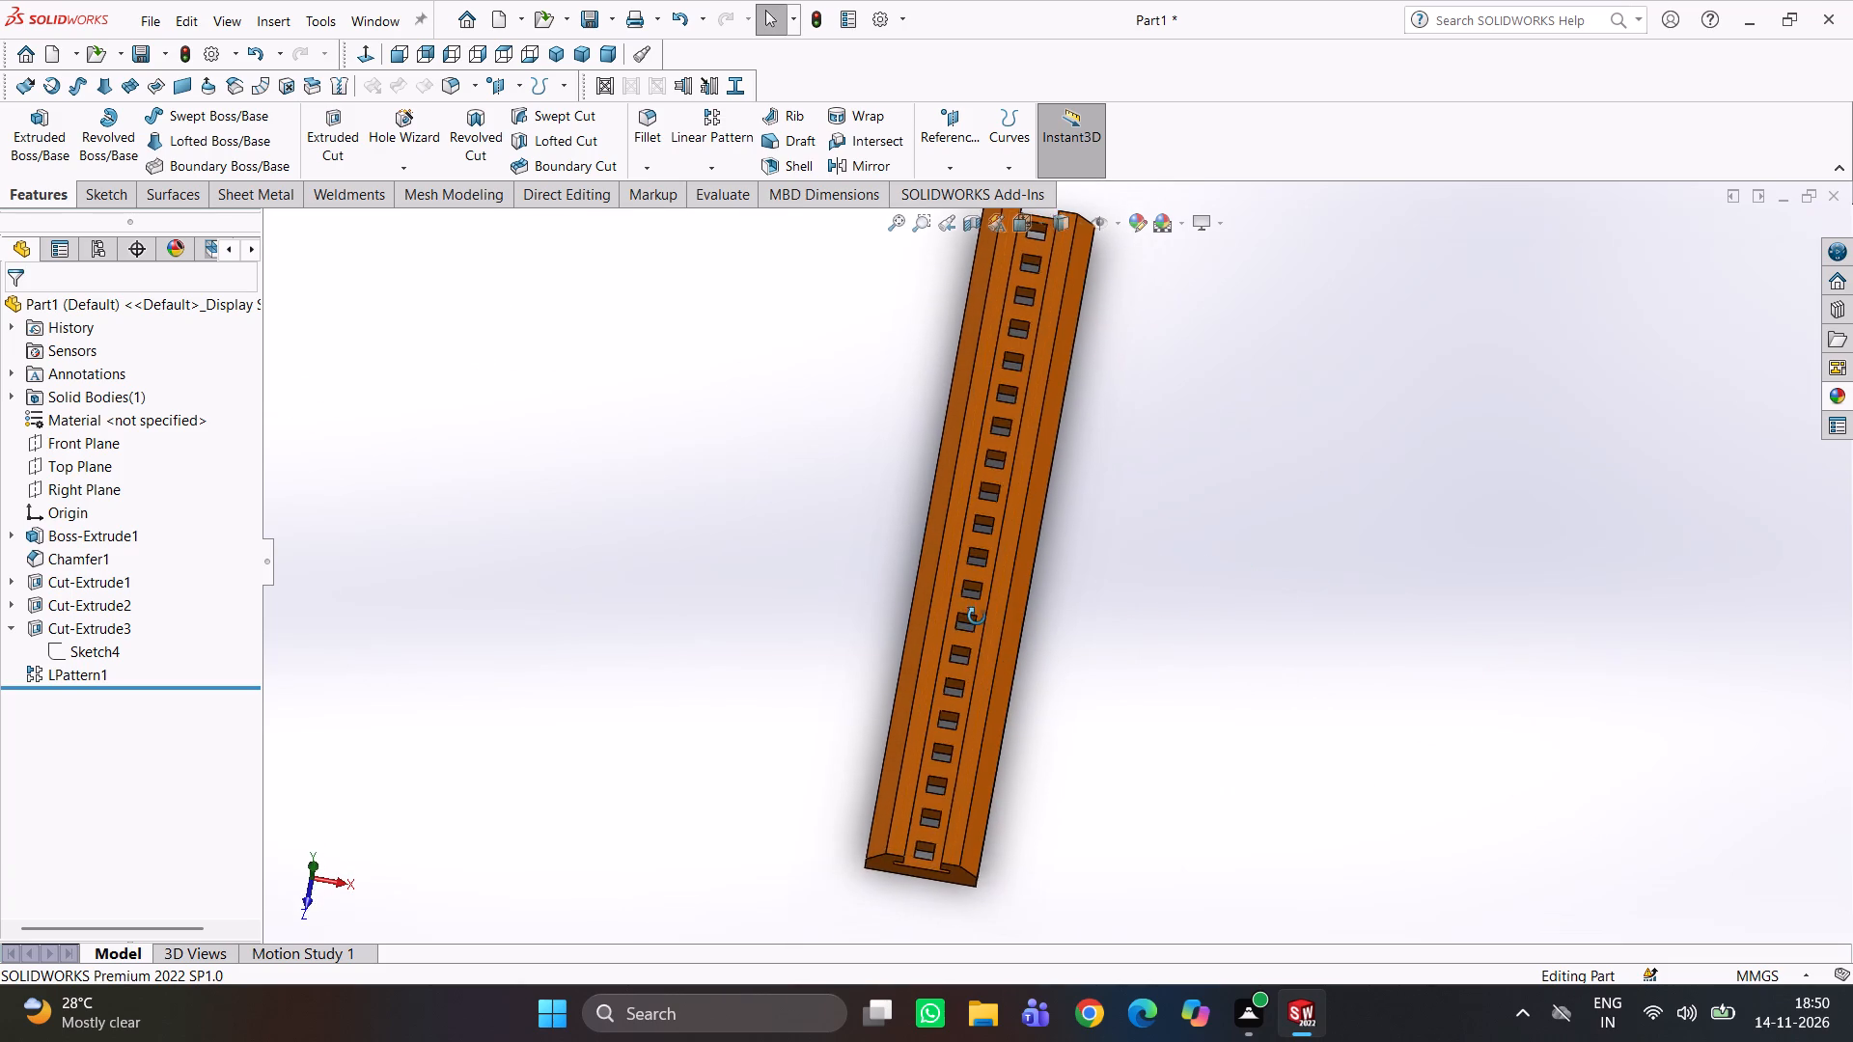
middle_drag(977, 617, 968, 691)
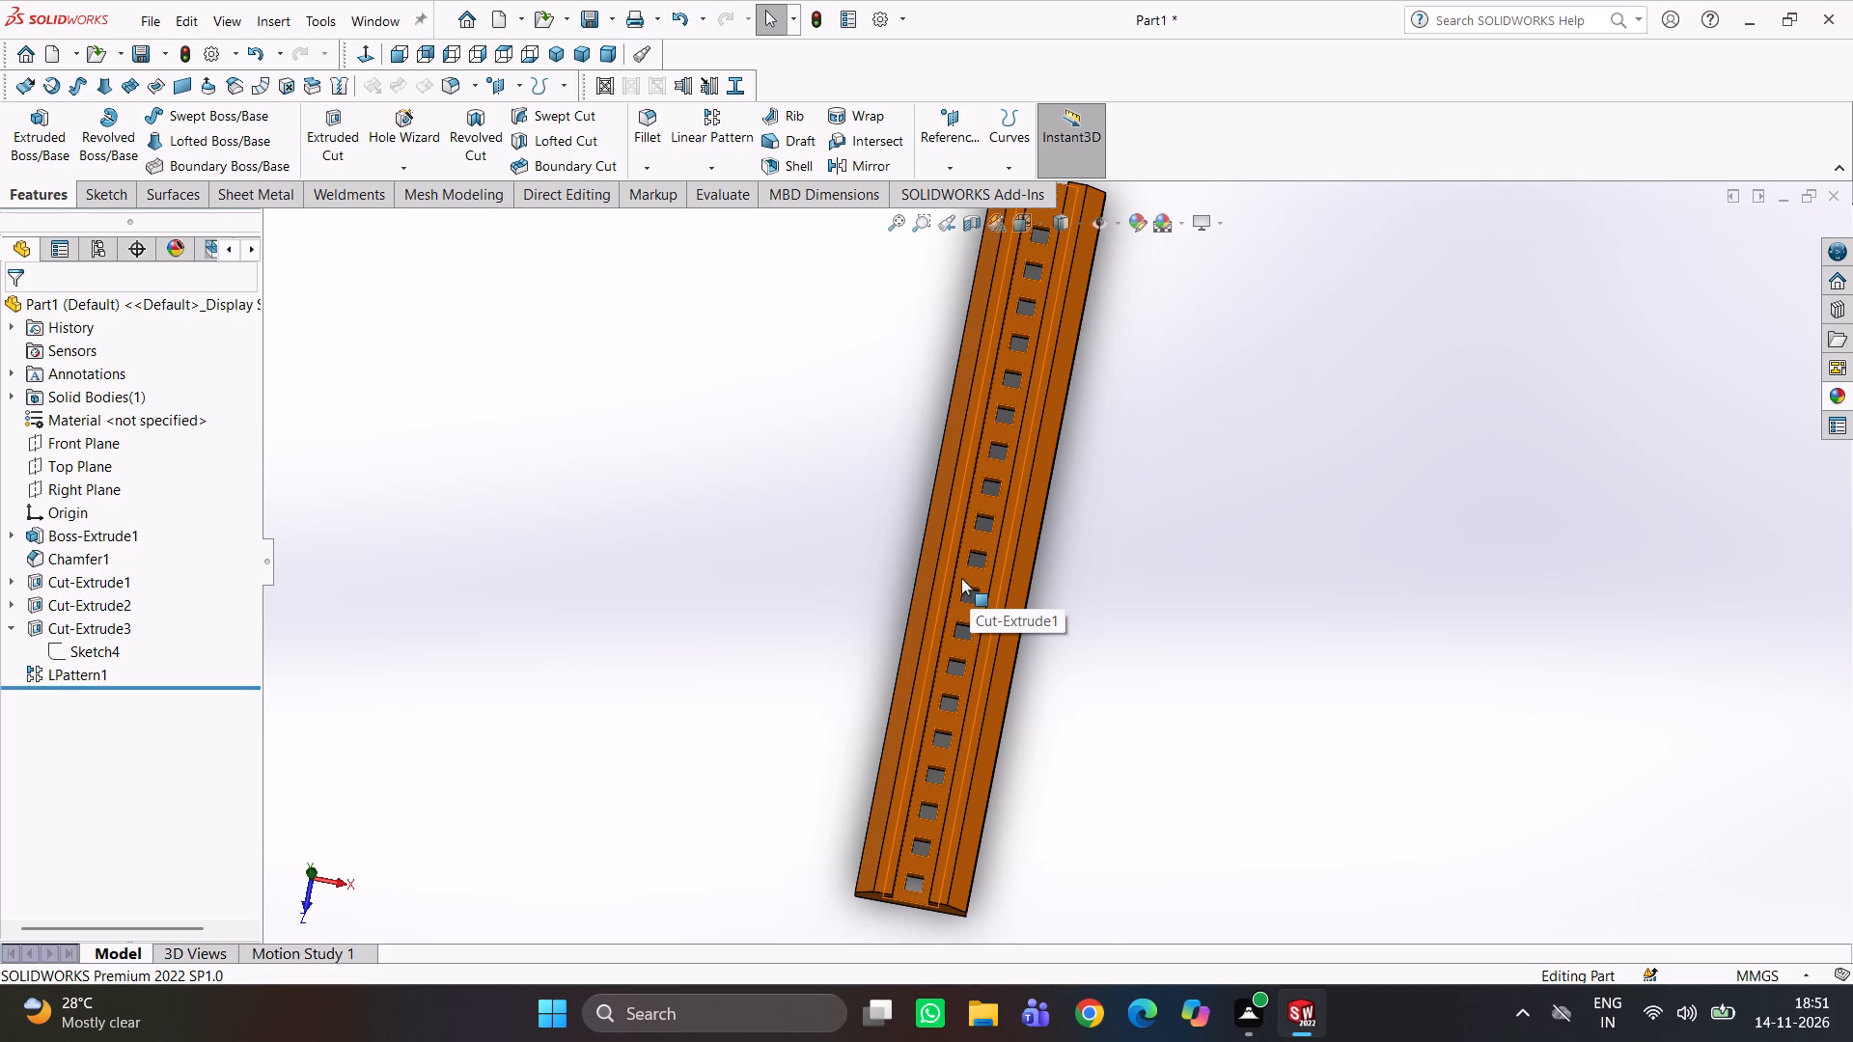
scroll(821, 504, up, 1)
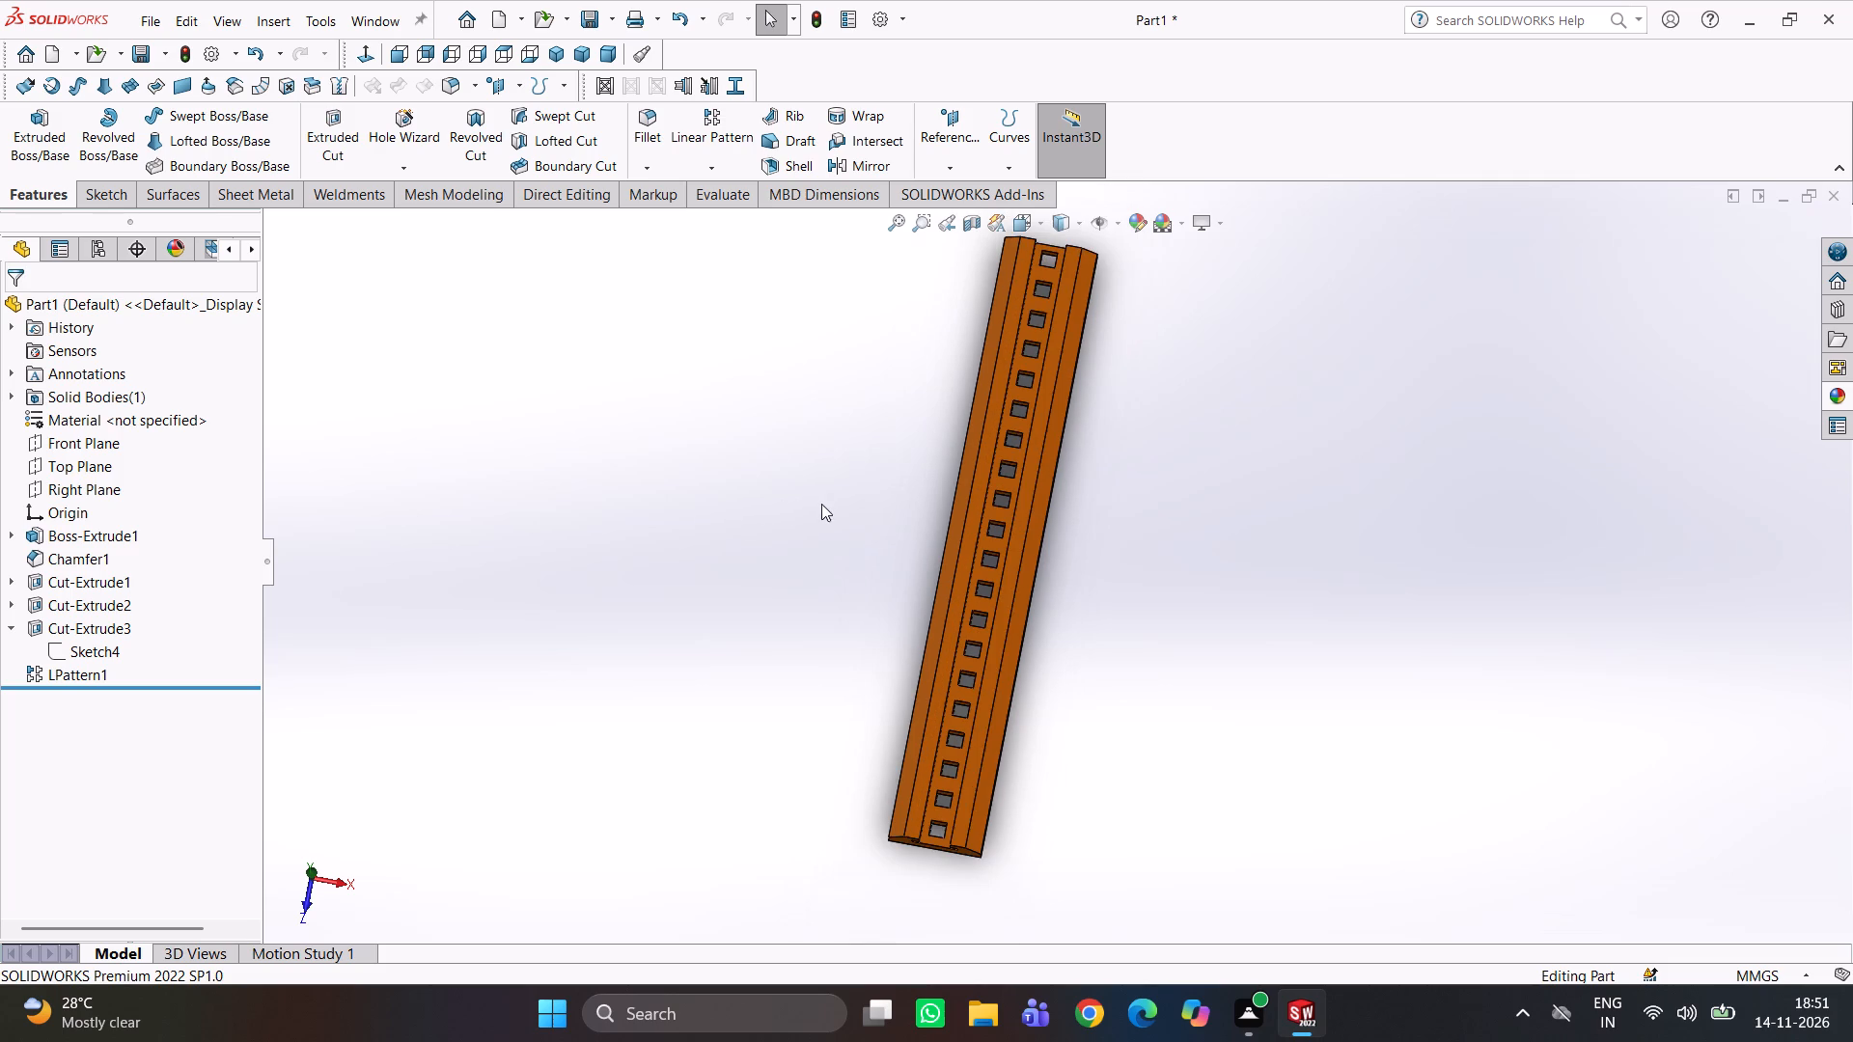
middle_drag(1104, 553, 1059, 475)
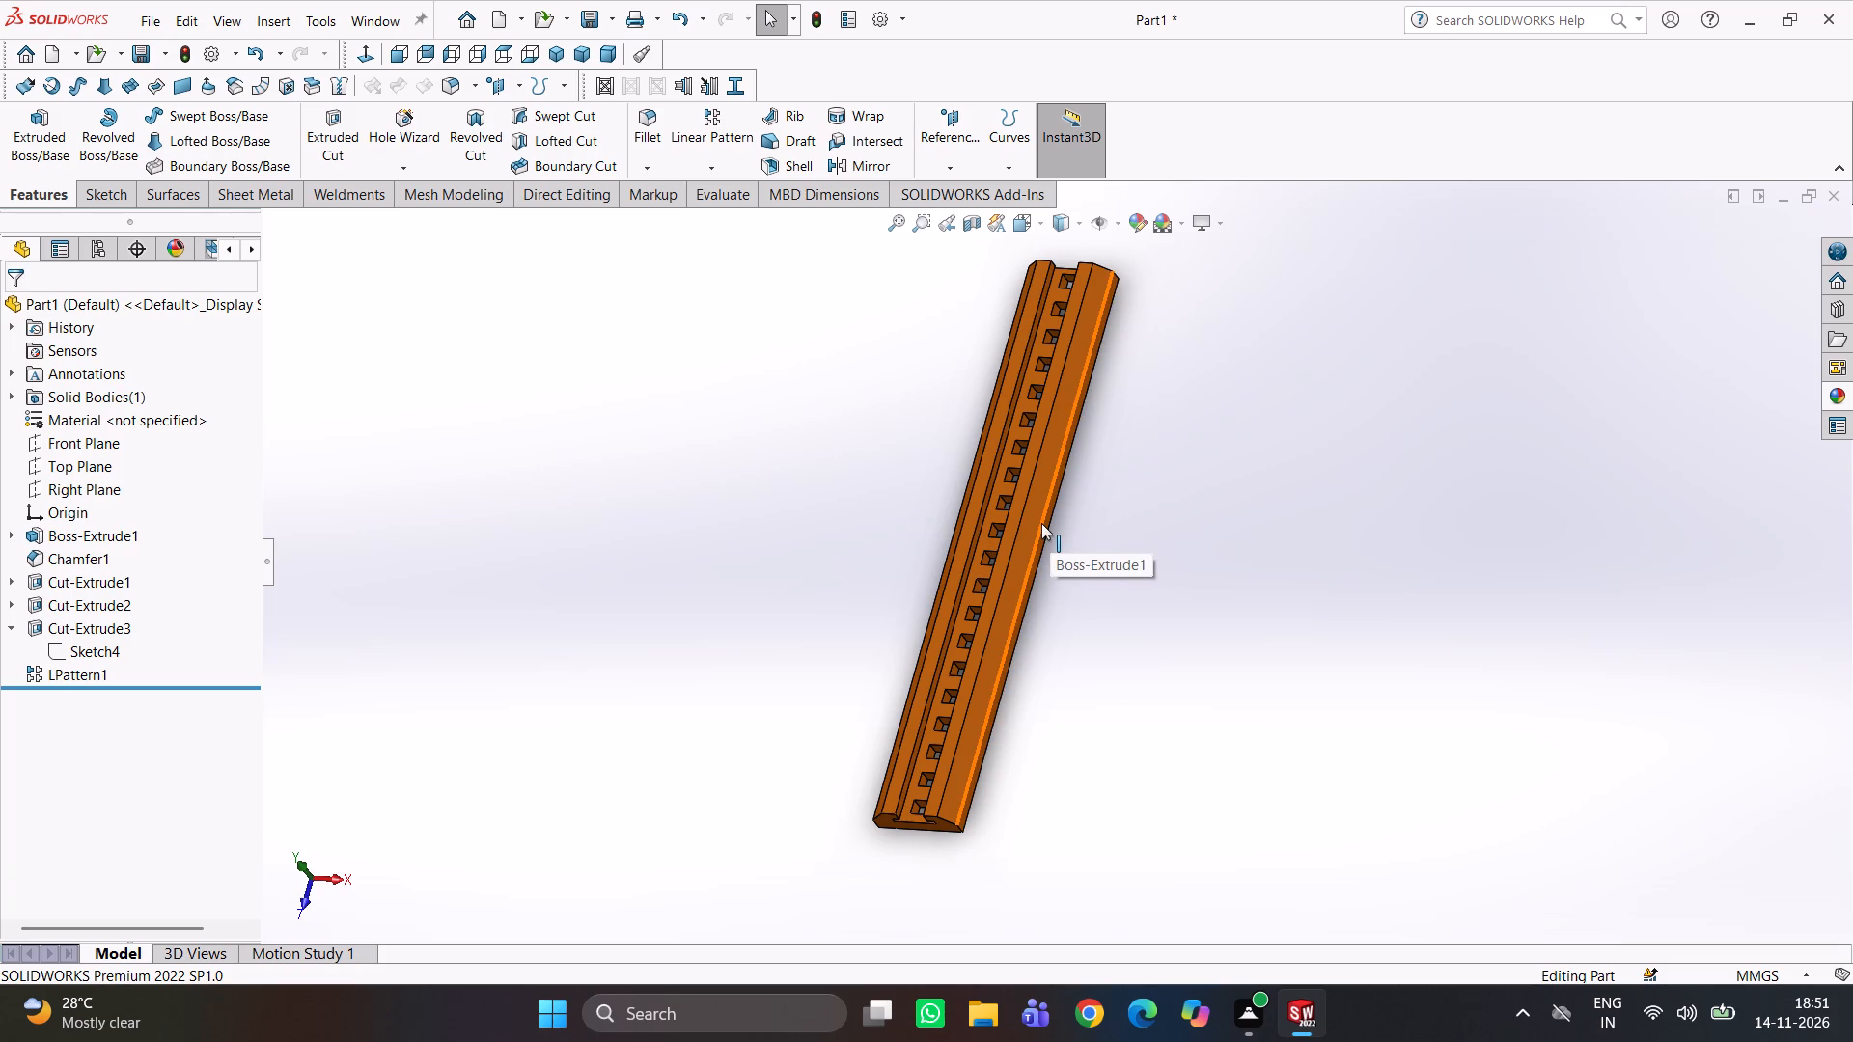
Examine the orange bar's groove and row of square cuts along its length, then its chamfered sides and end profile.
scroll(1101, 482, down, 2)
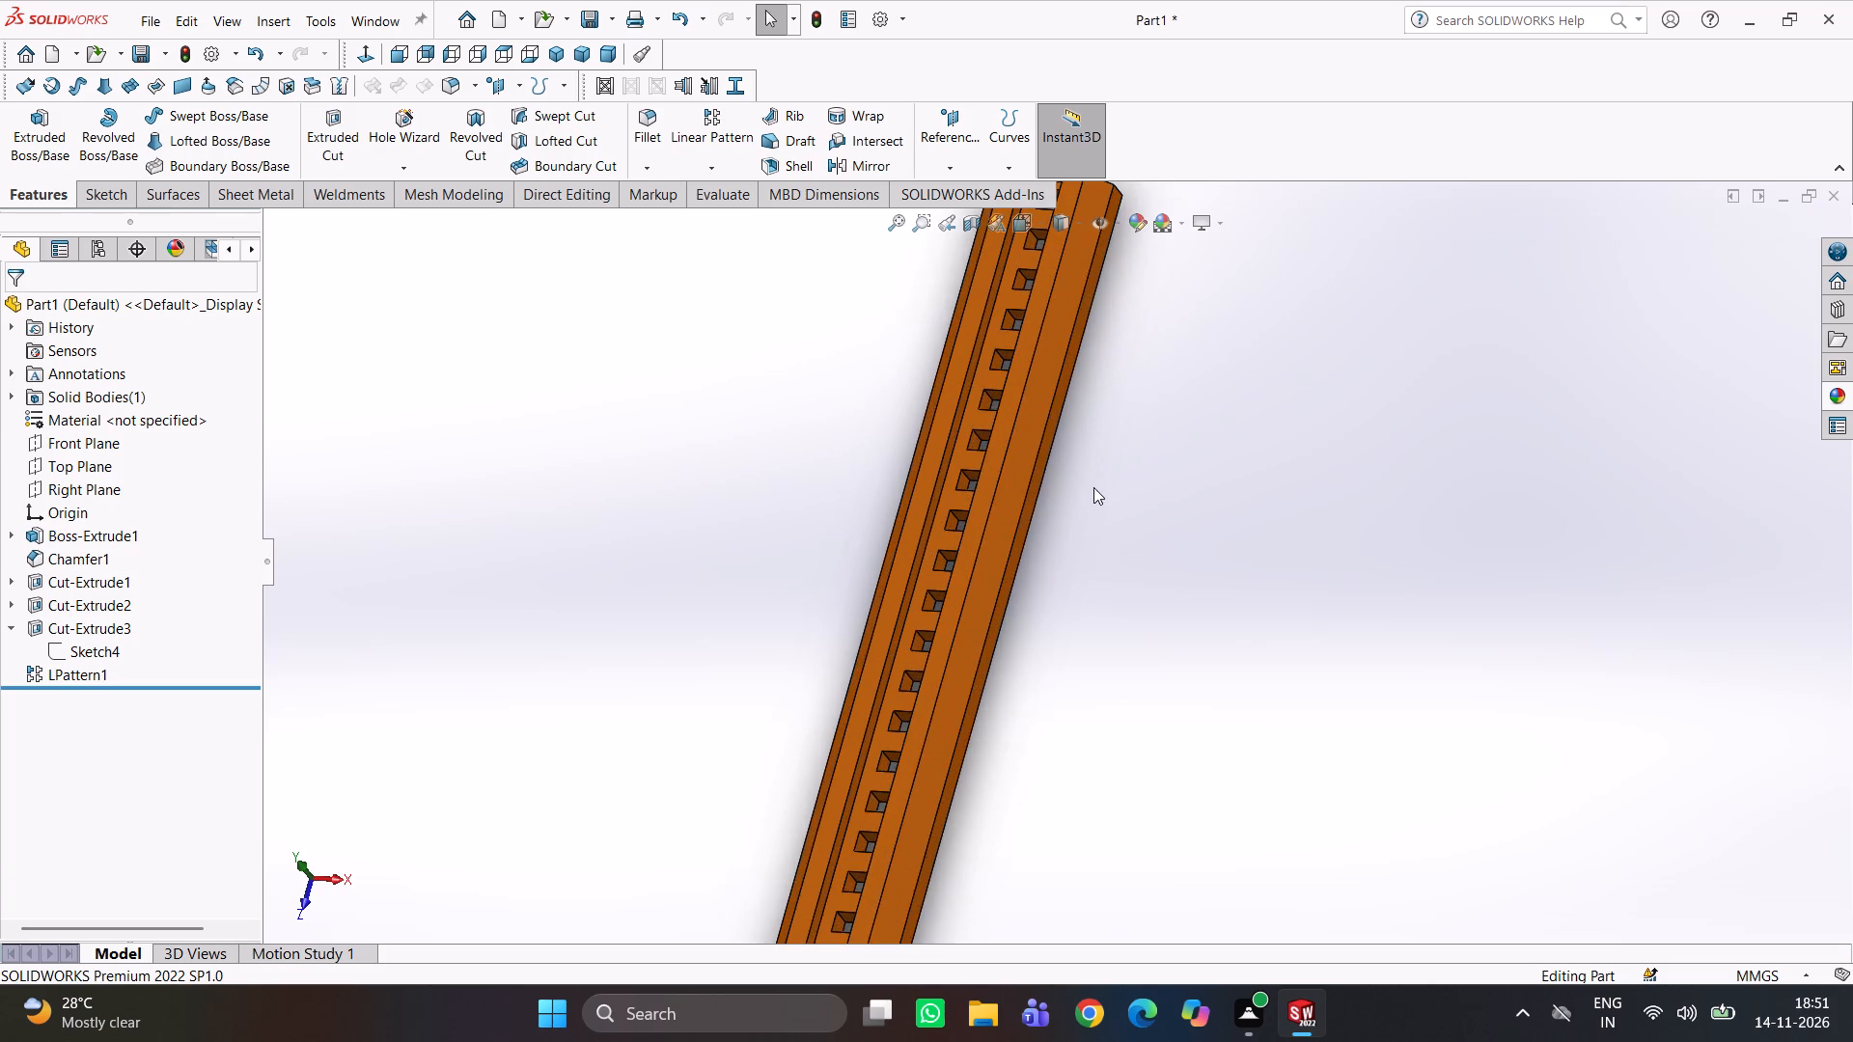
scroll(1092, 490, up, 2)
scroll(950, 742, down, 2)
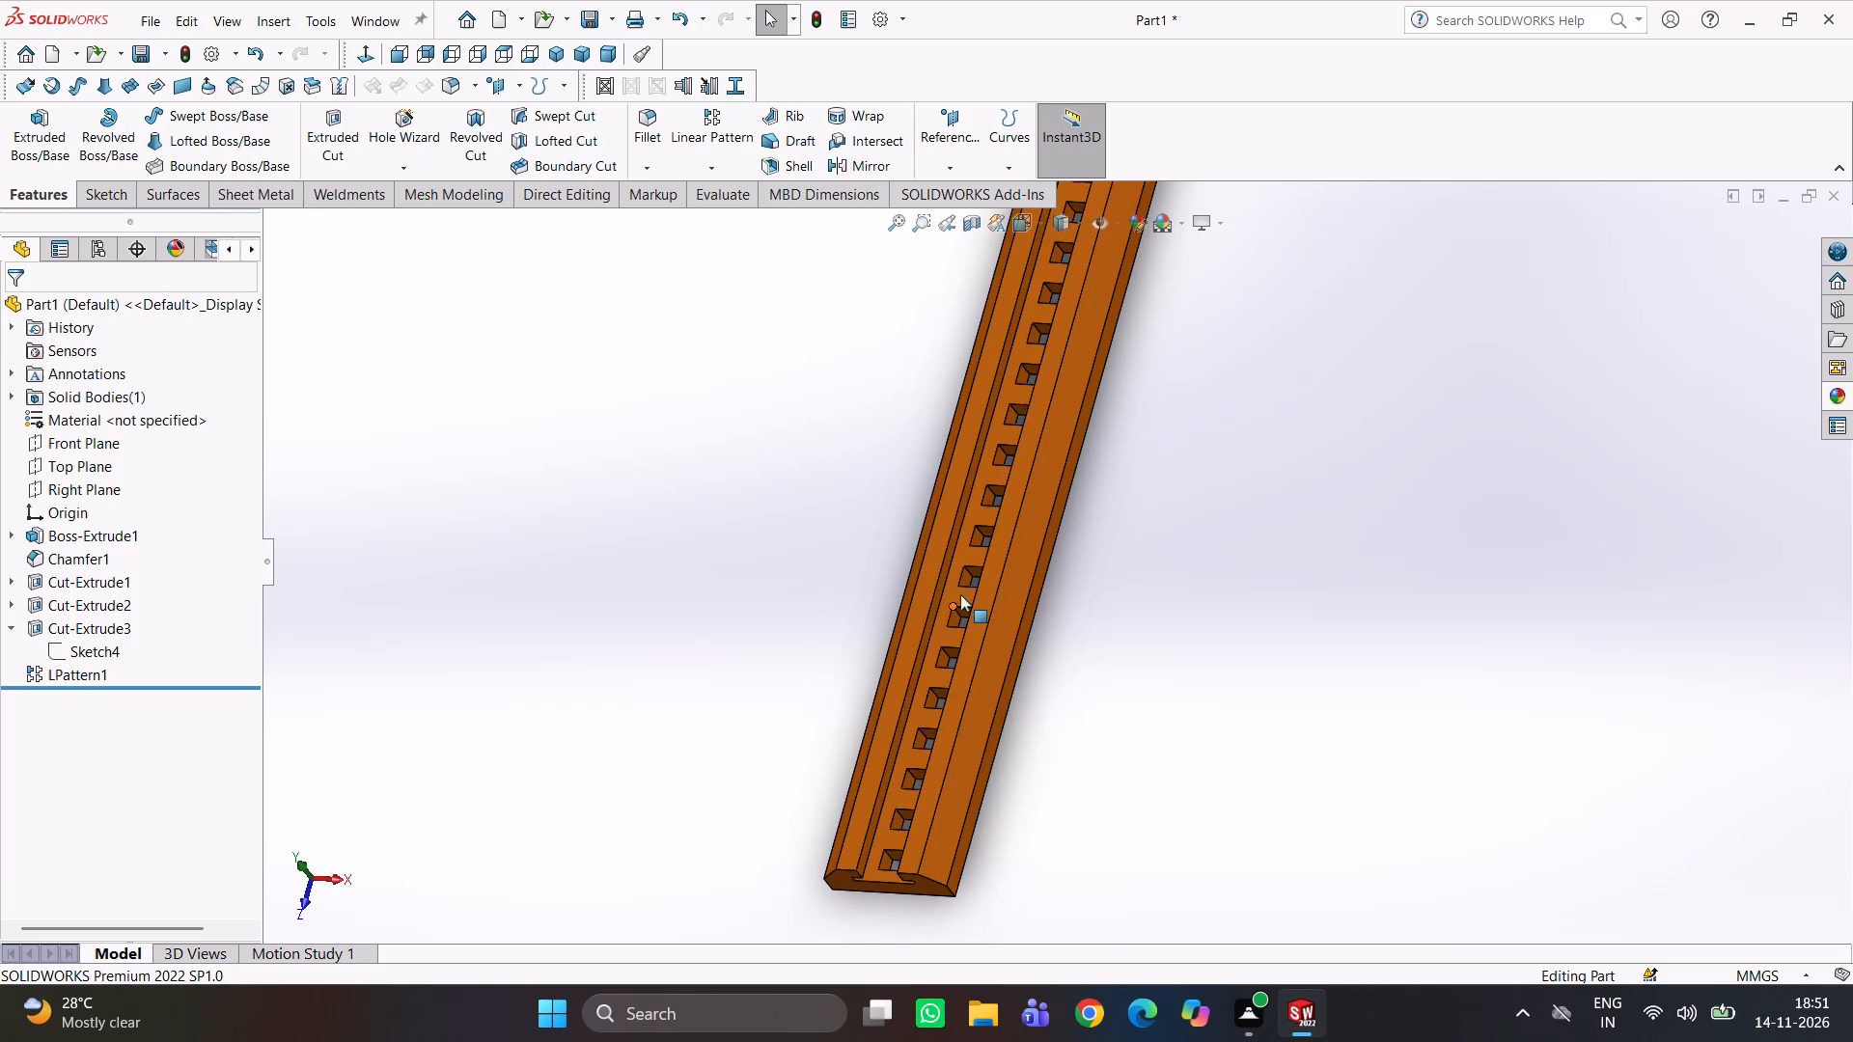
scroll(1050, 400, up, 2)
scroll(1040, 407, down, 2)
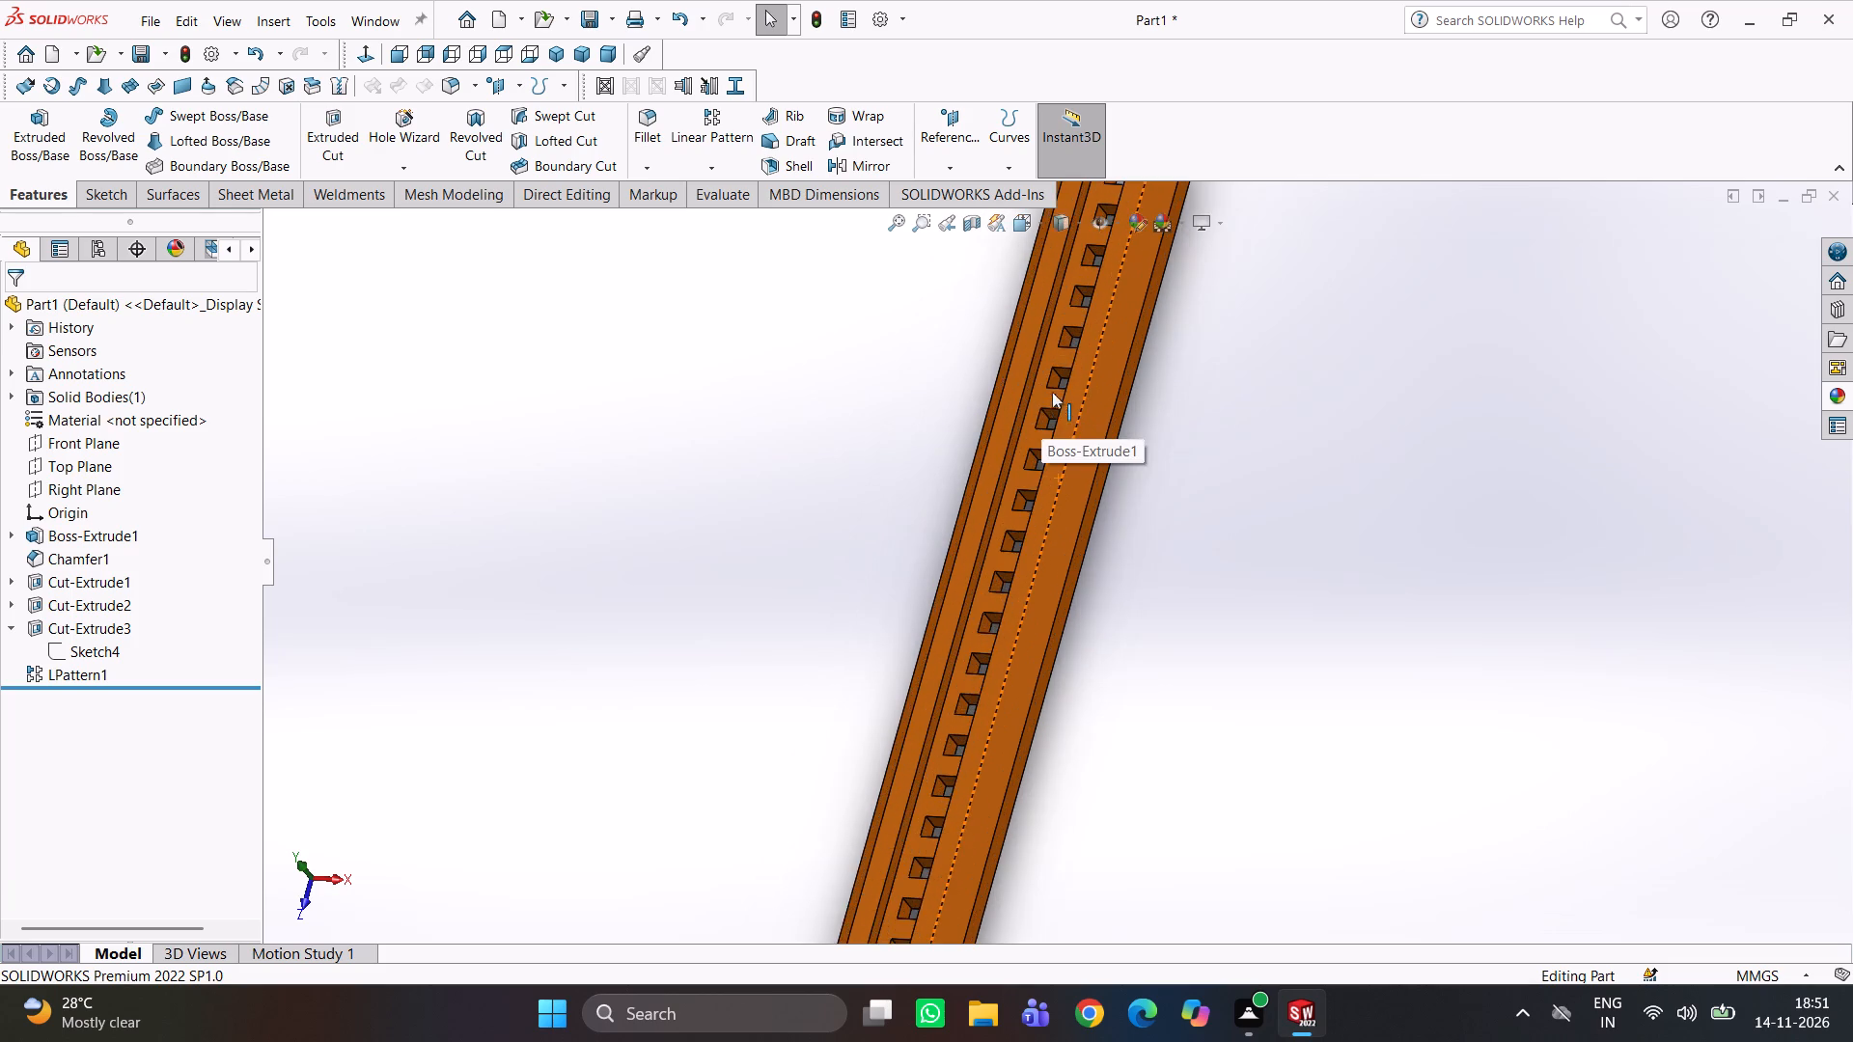
scroll(1068, 382, up, 2)
click(1272, 441)
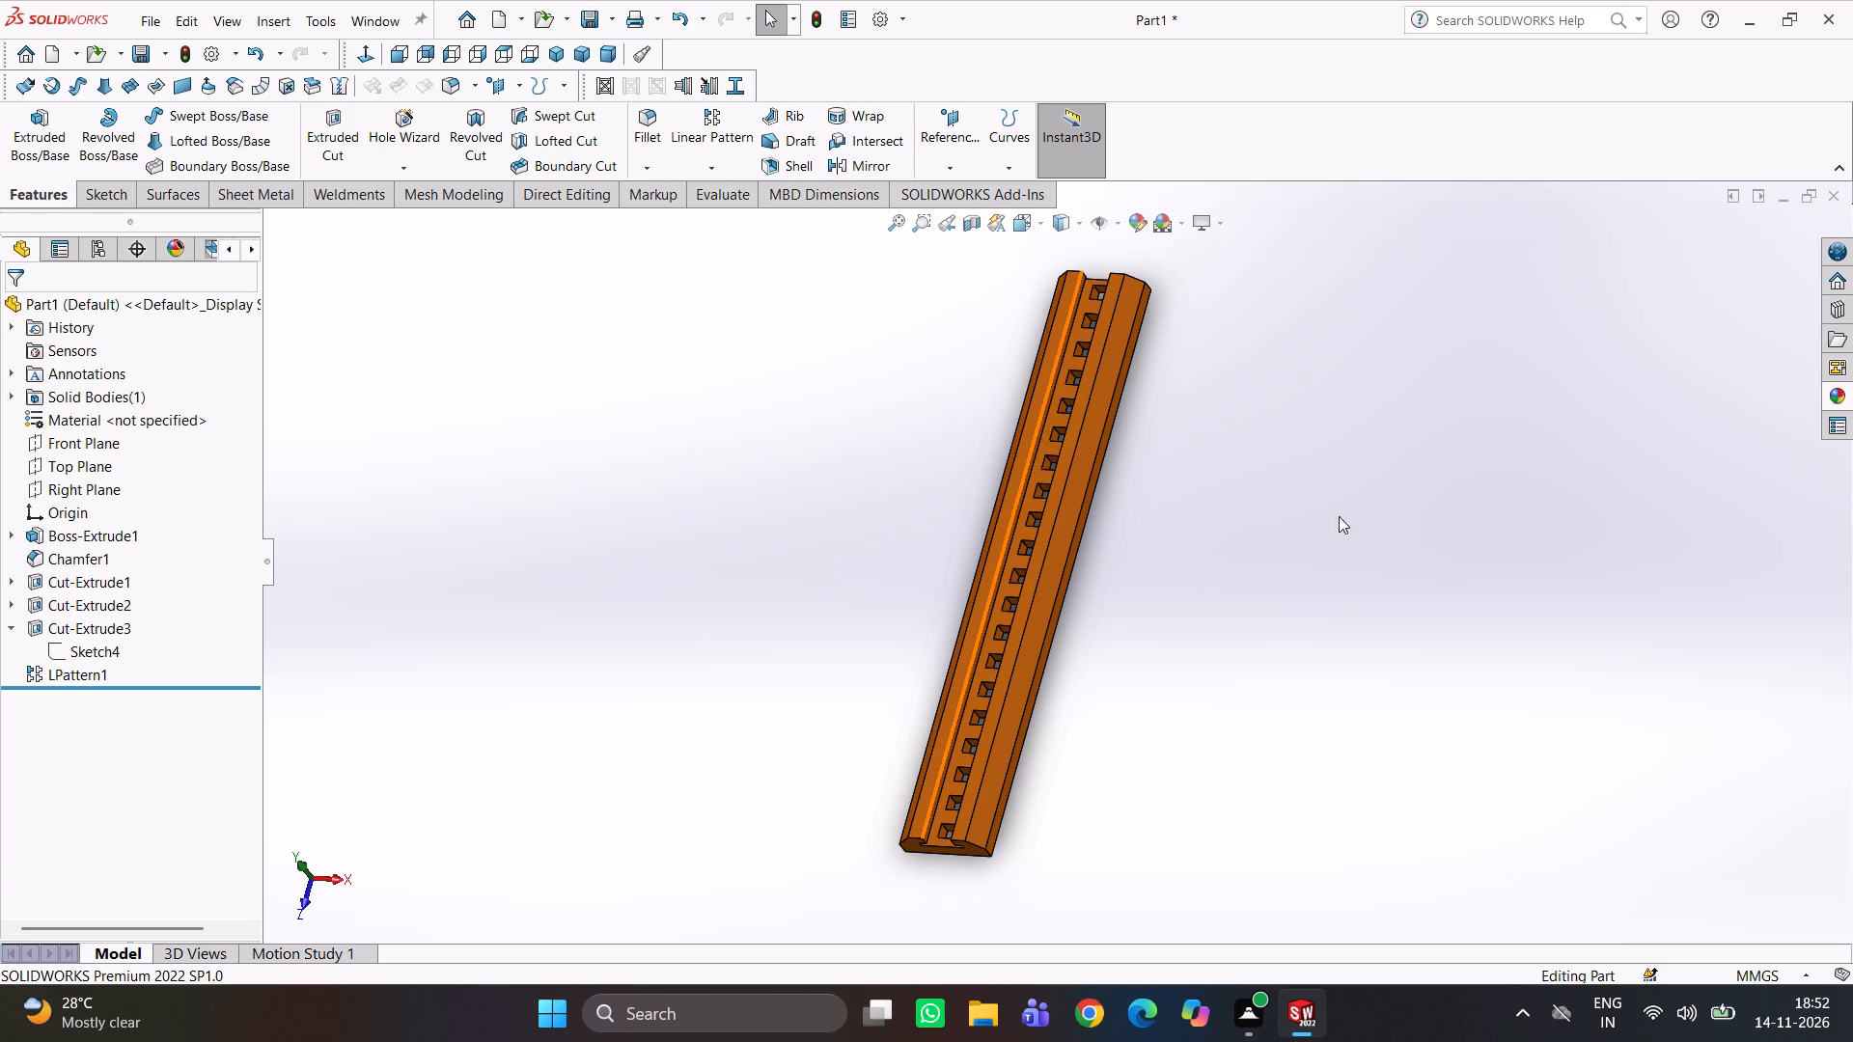
scroll(1184, 580, up, 2)
middle_drag(1198, 599, 1158, 441)
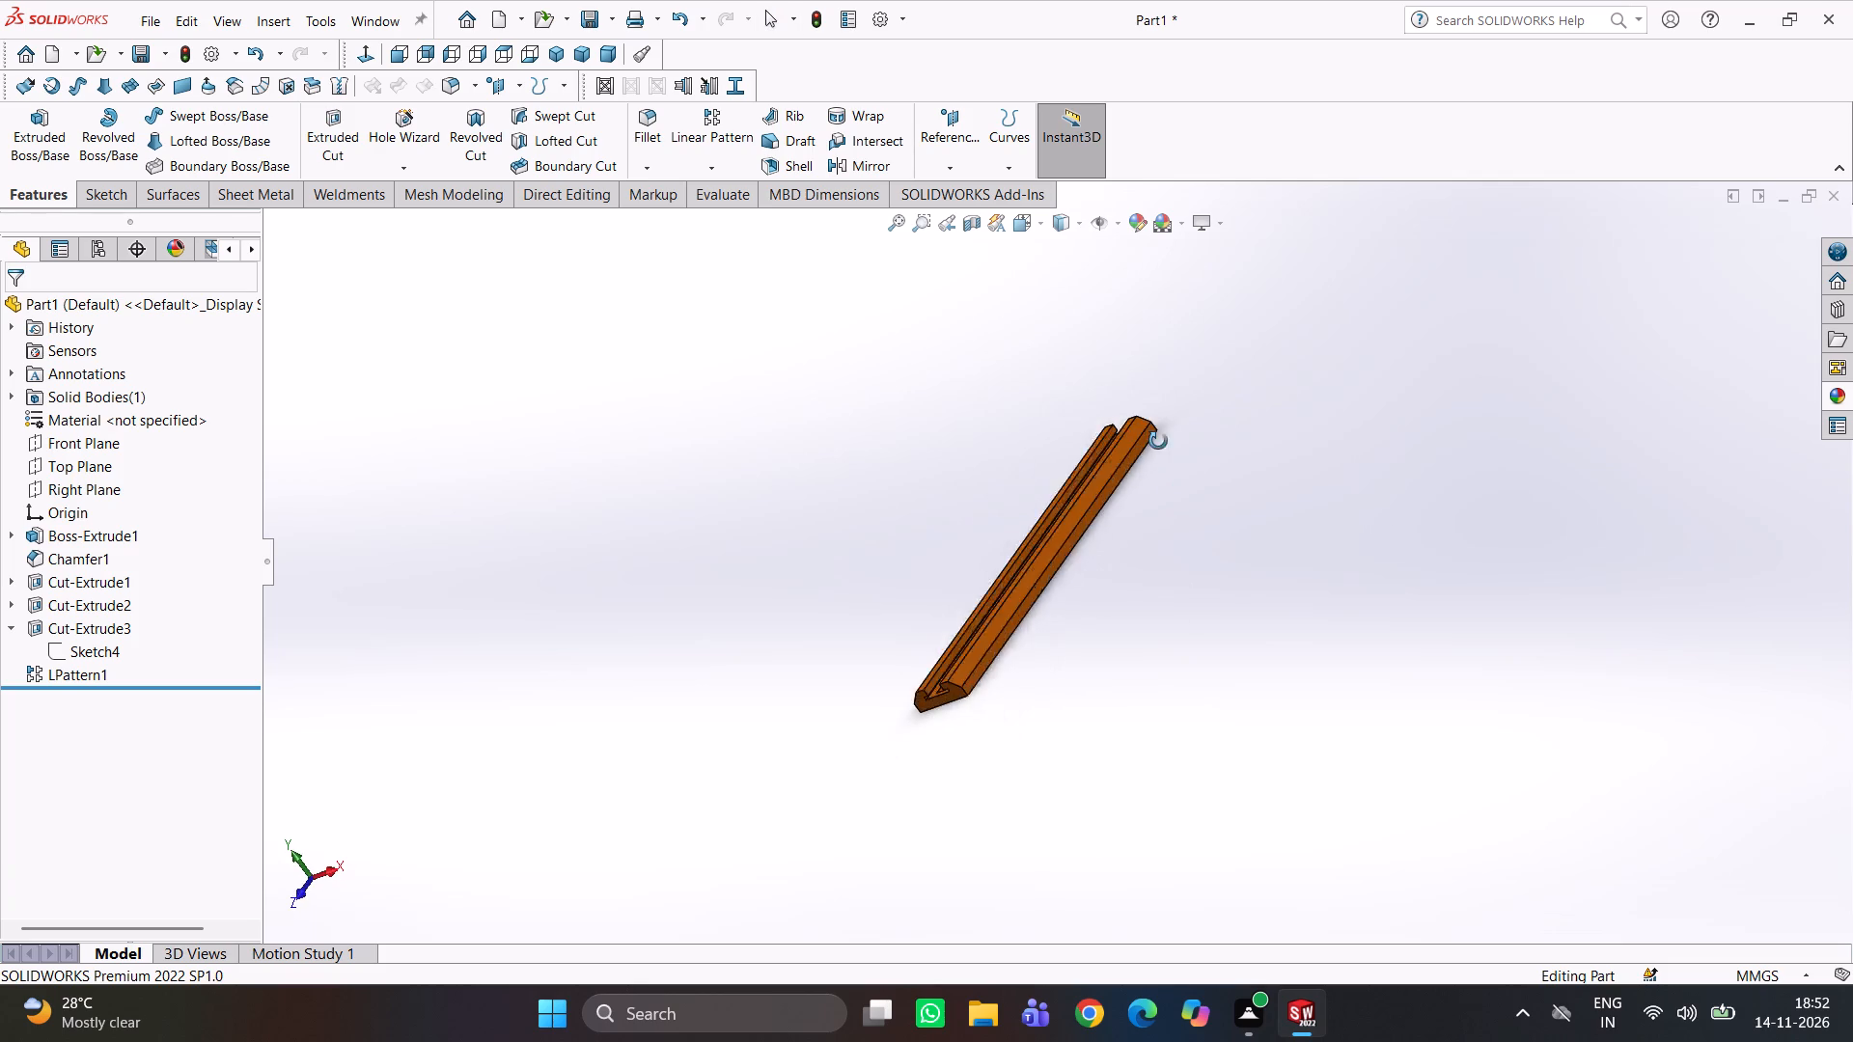
middle_drag(1158, 441, 1152, 427)
scroll(1032, 617, down, 2)
middle_drag(1032, 614, 1125, 617)
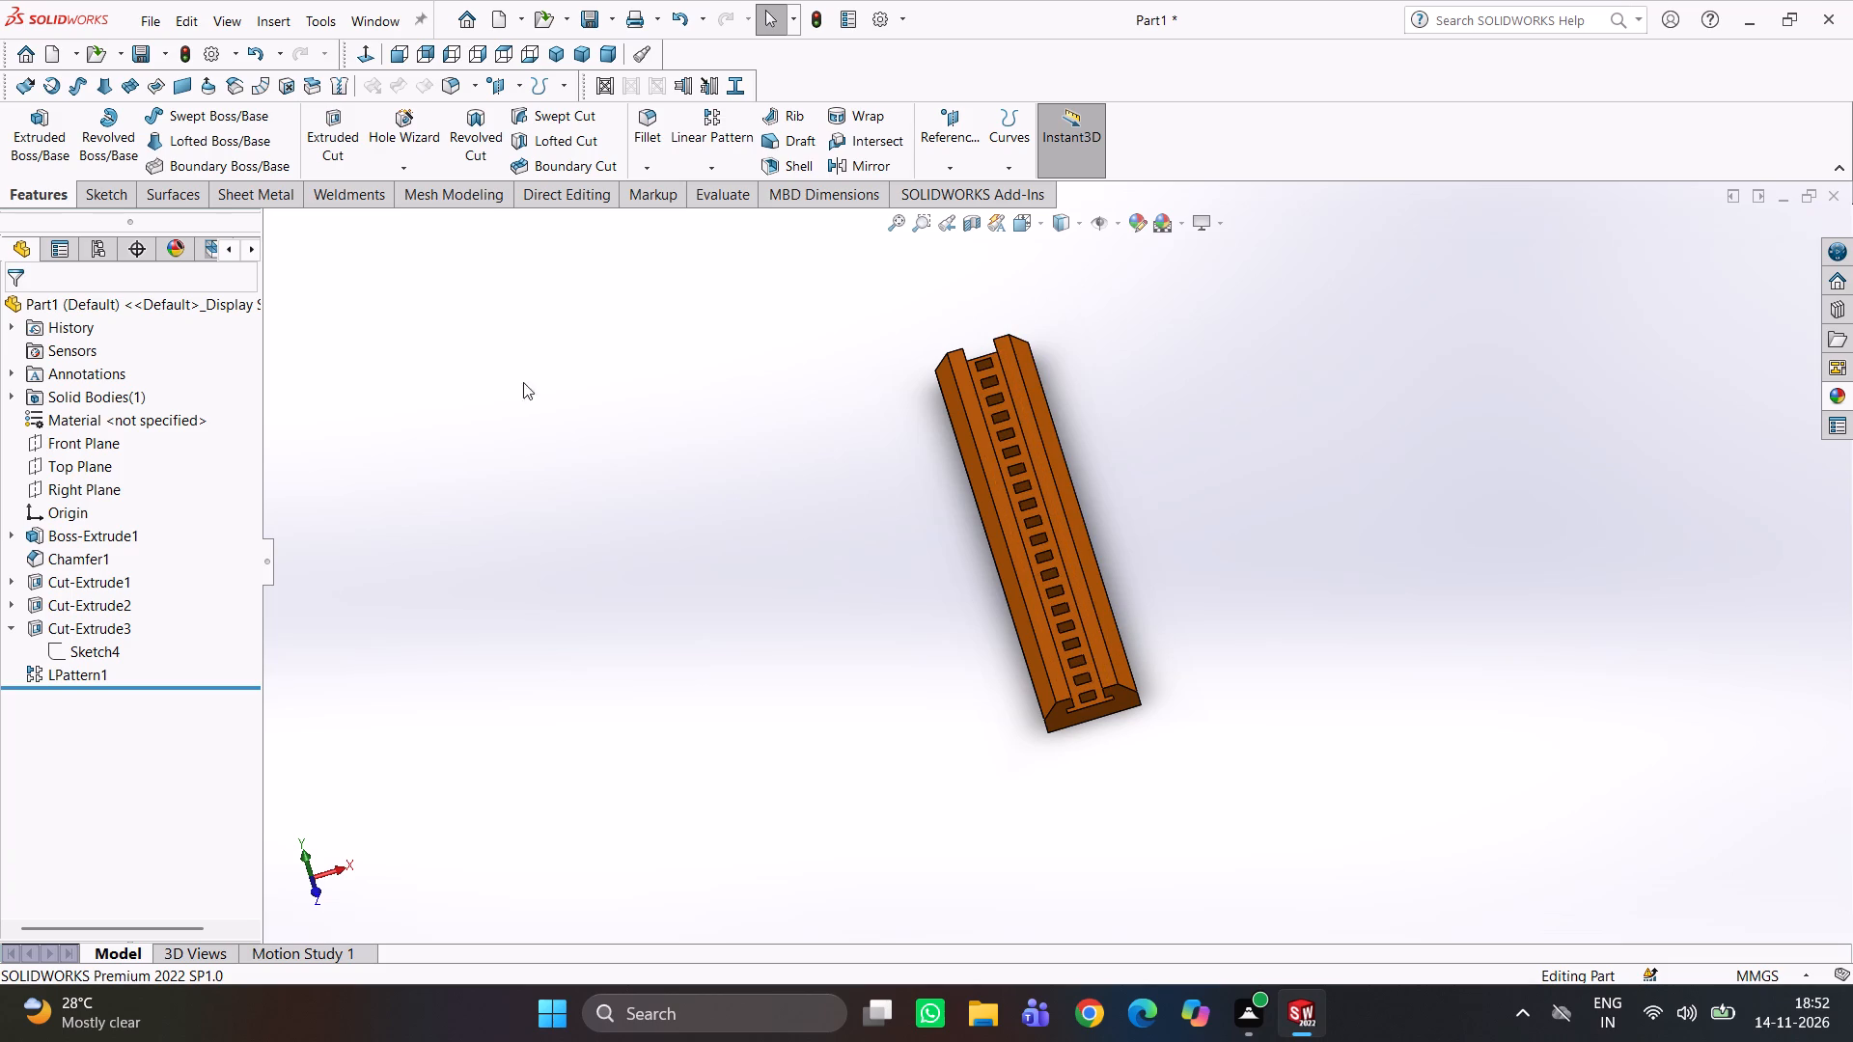
Create a new part document.
click(349, 189)
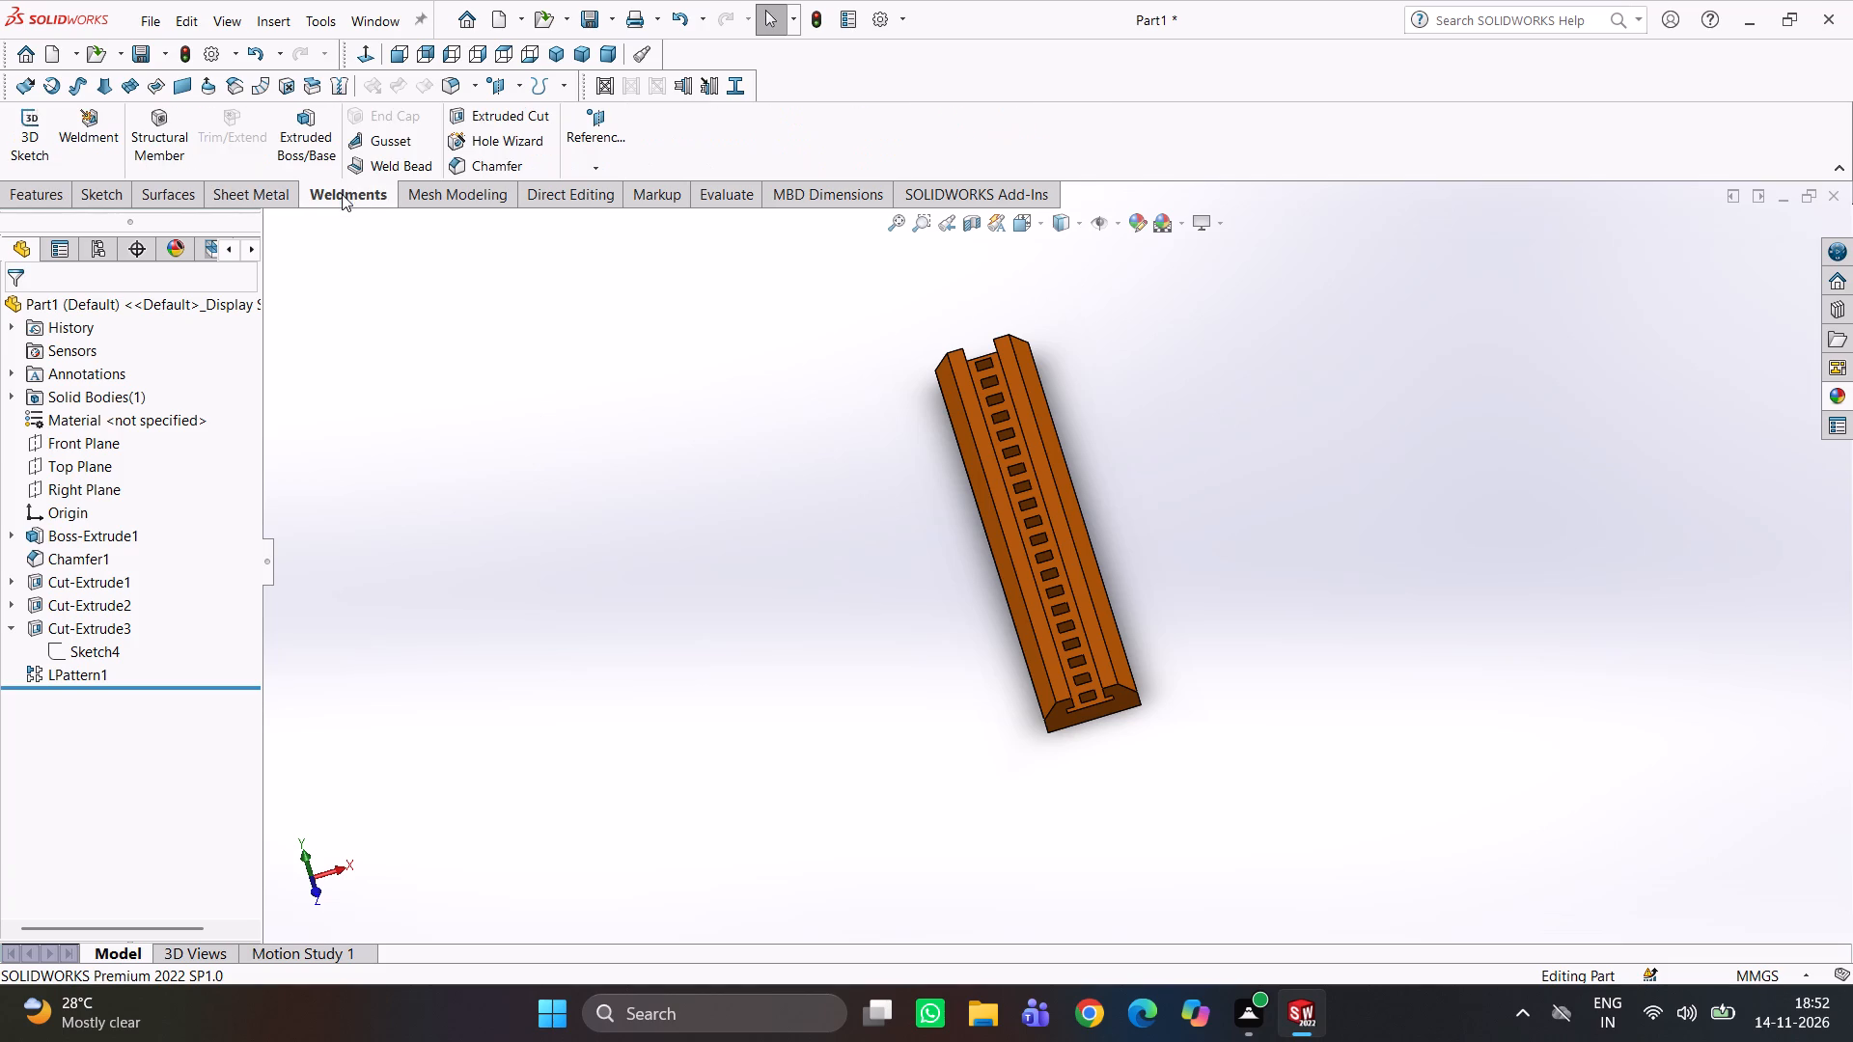
click(622, 691)
key(ctrl+n)
click(785, 738)
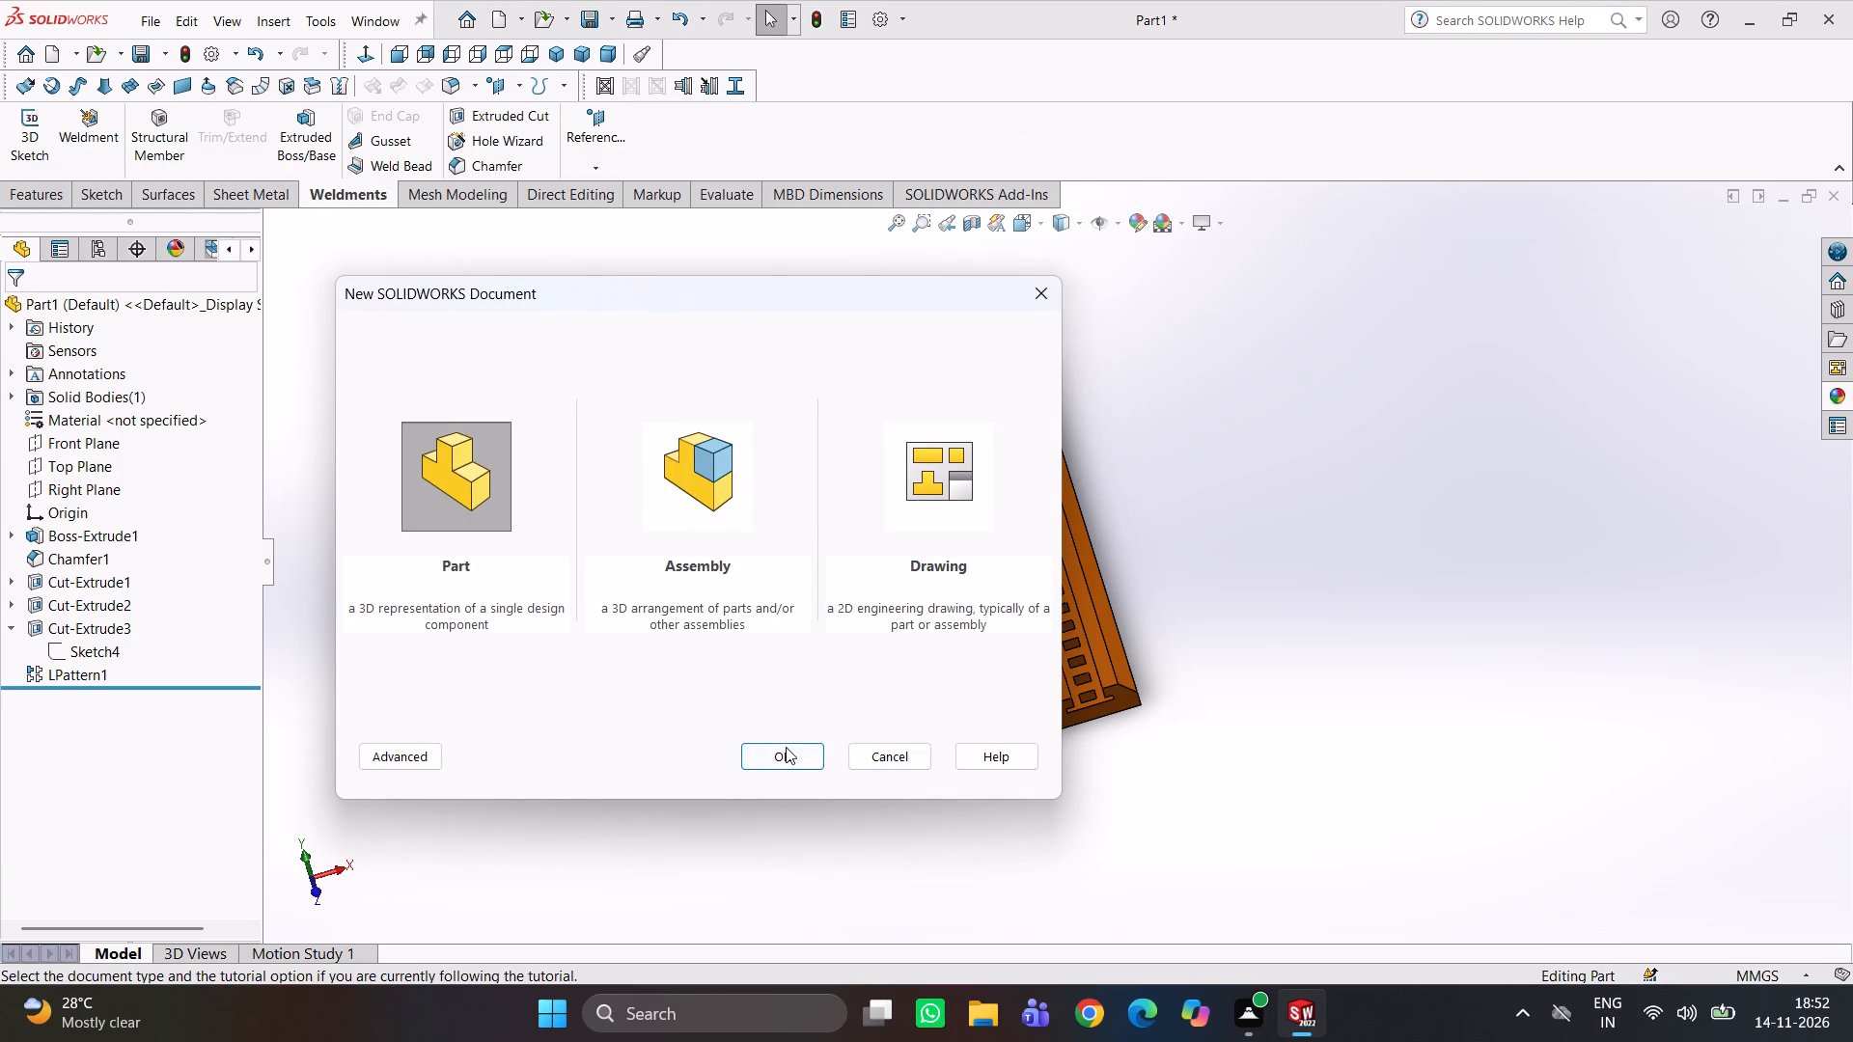
click(788, 753)
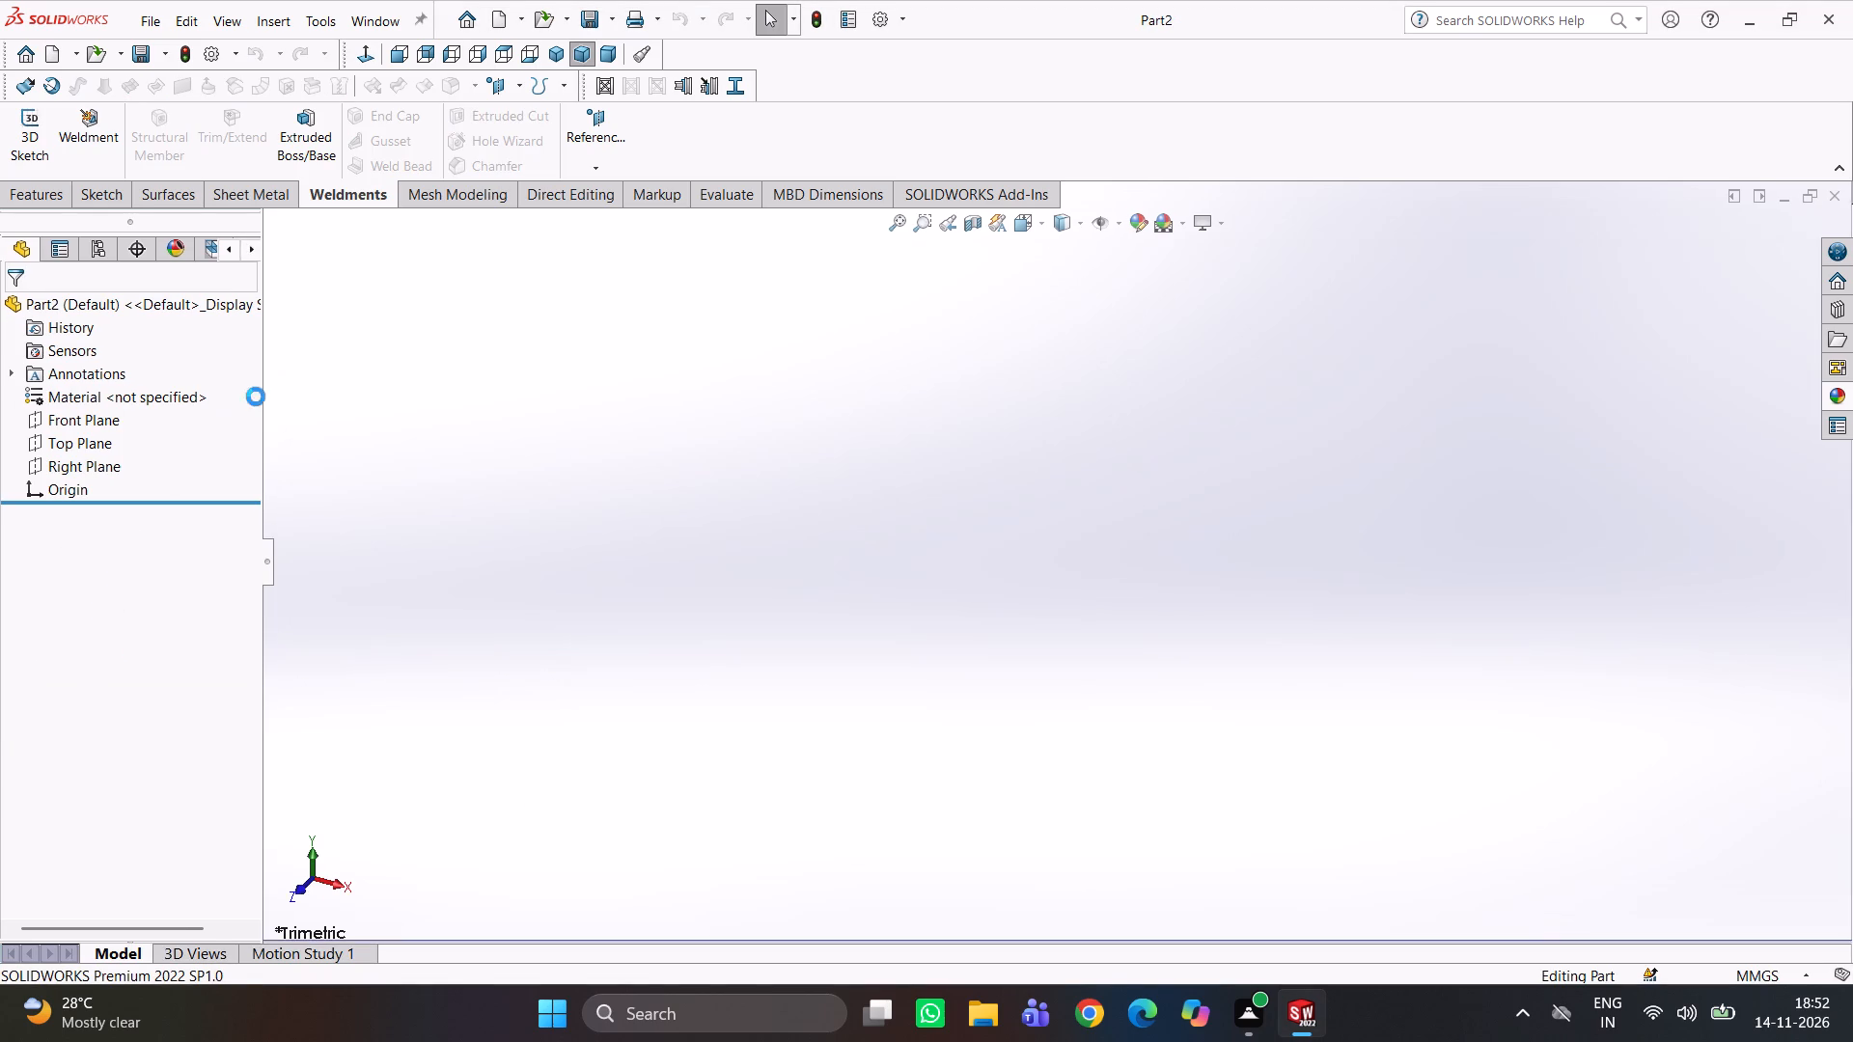
Sketch a horizontal line about 158 mm long from the origin on the Front Plane.
click(86, 438)
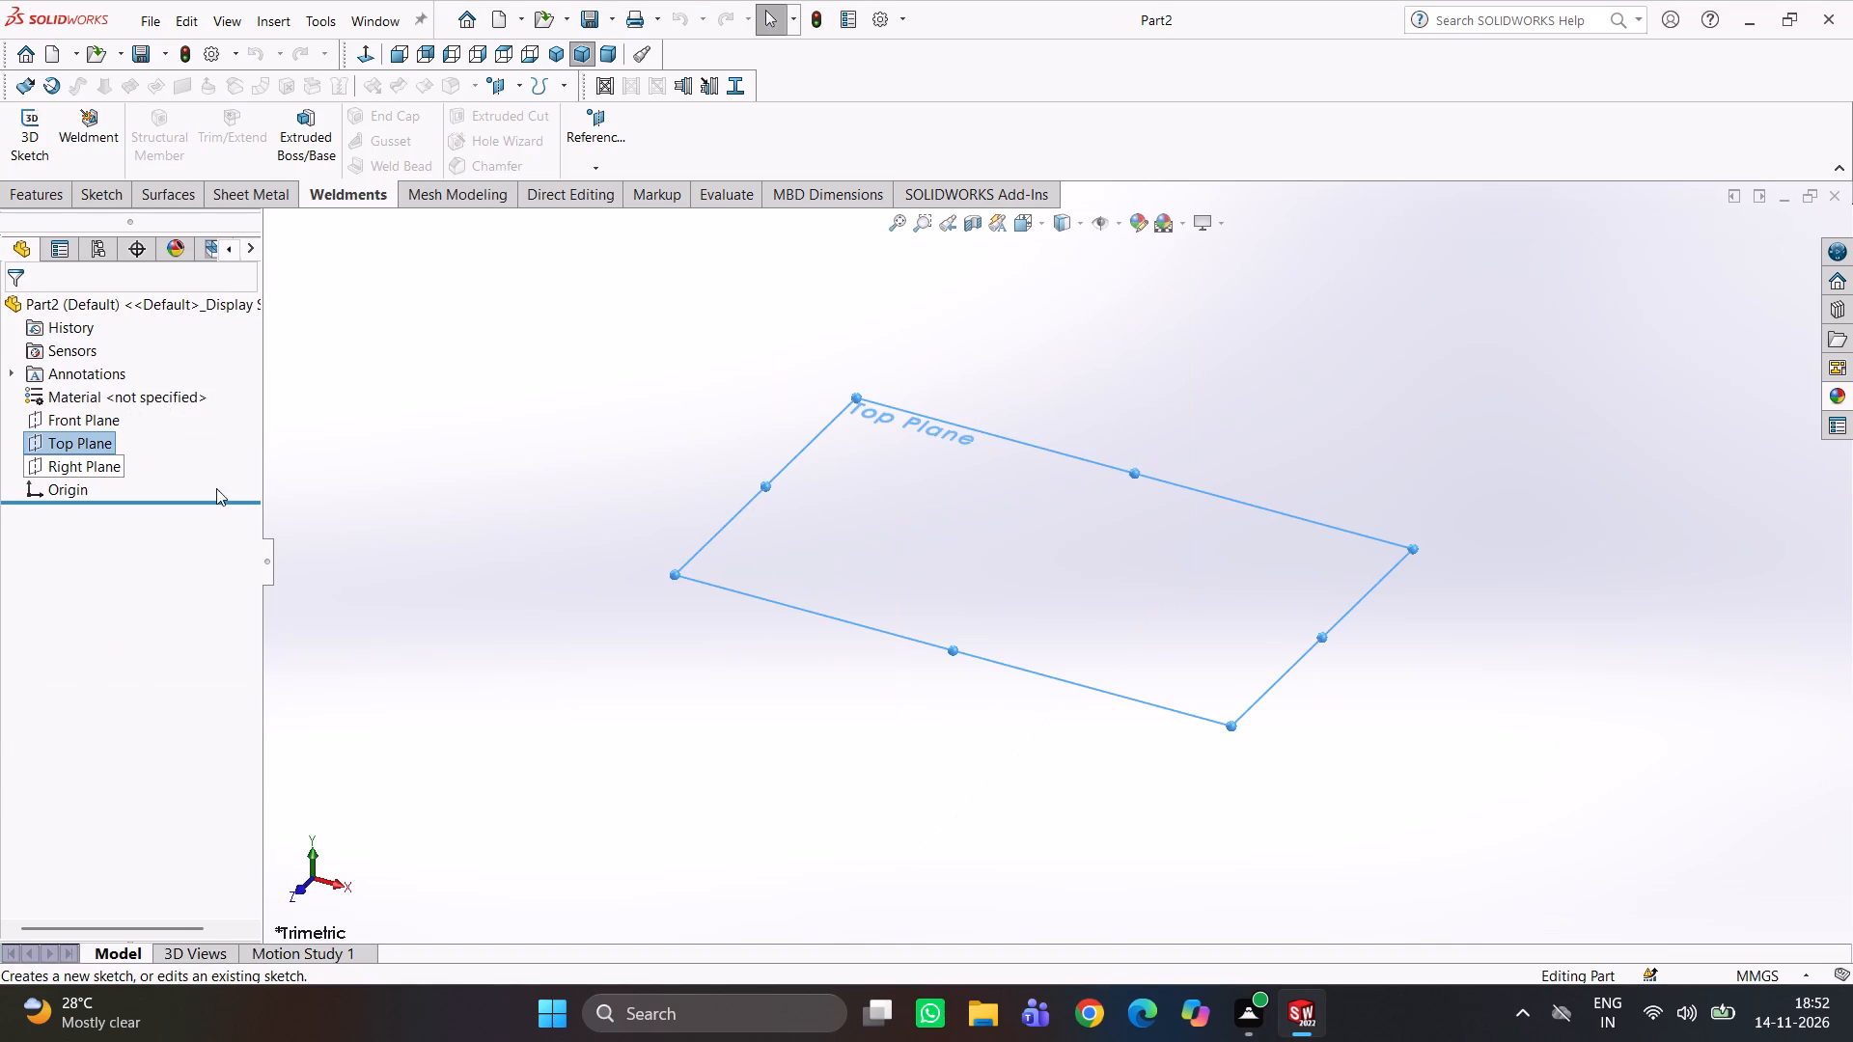
click(94, 422)
click(110, 390)
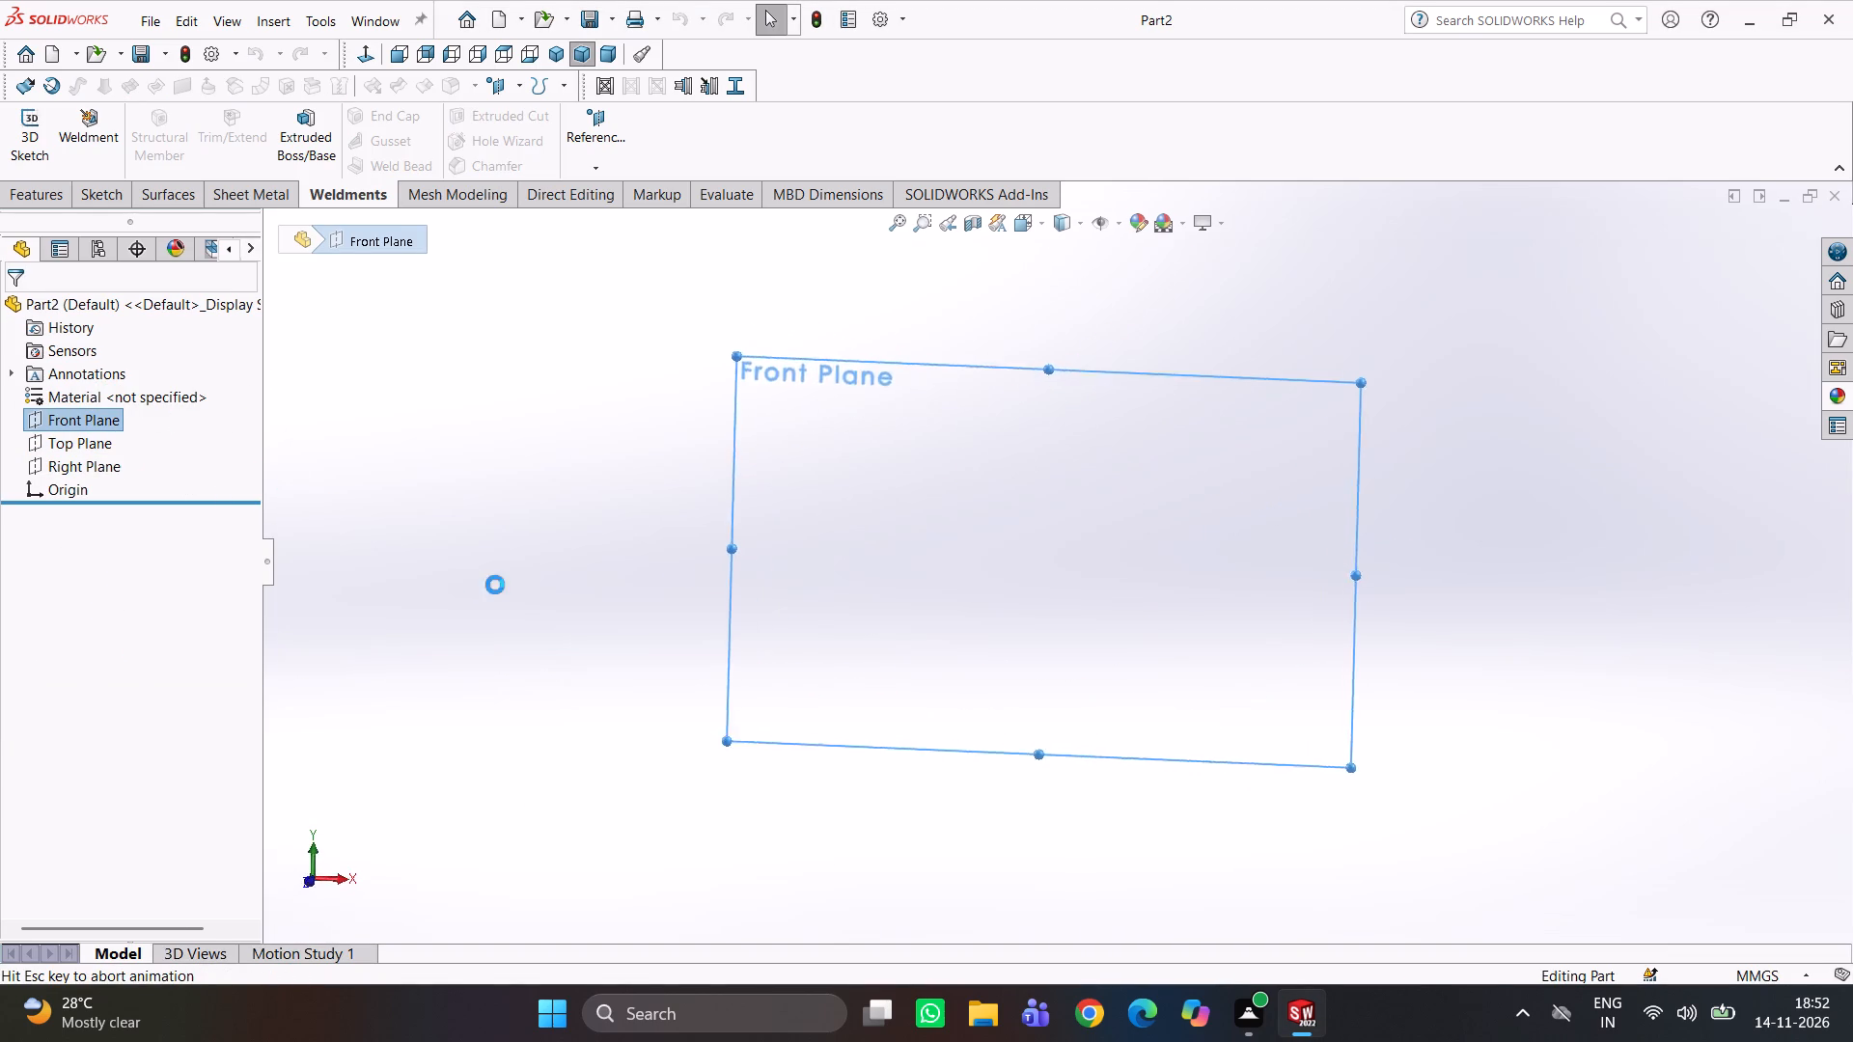
right_drag(529, 576, 278, 569)
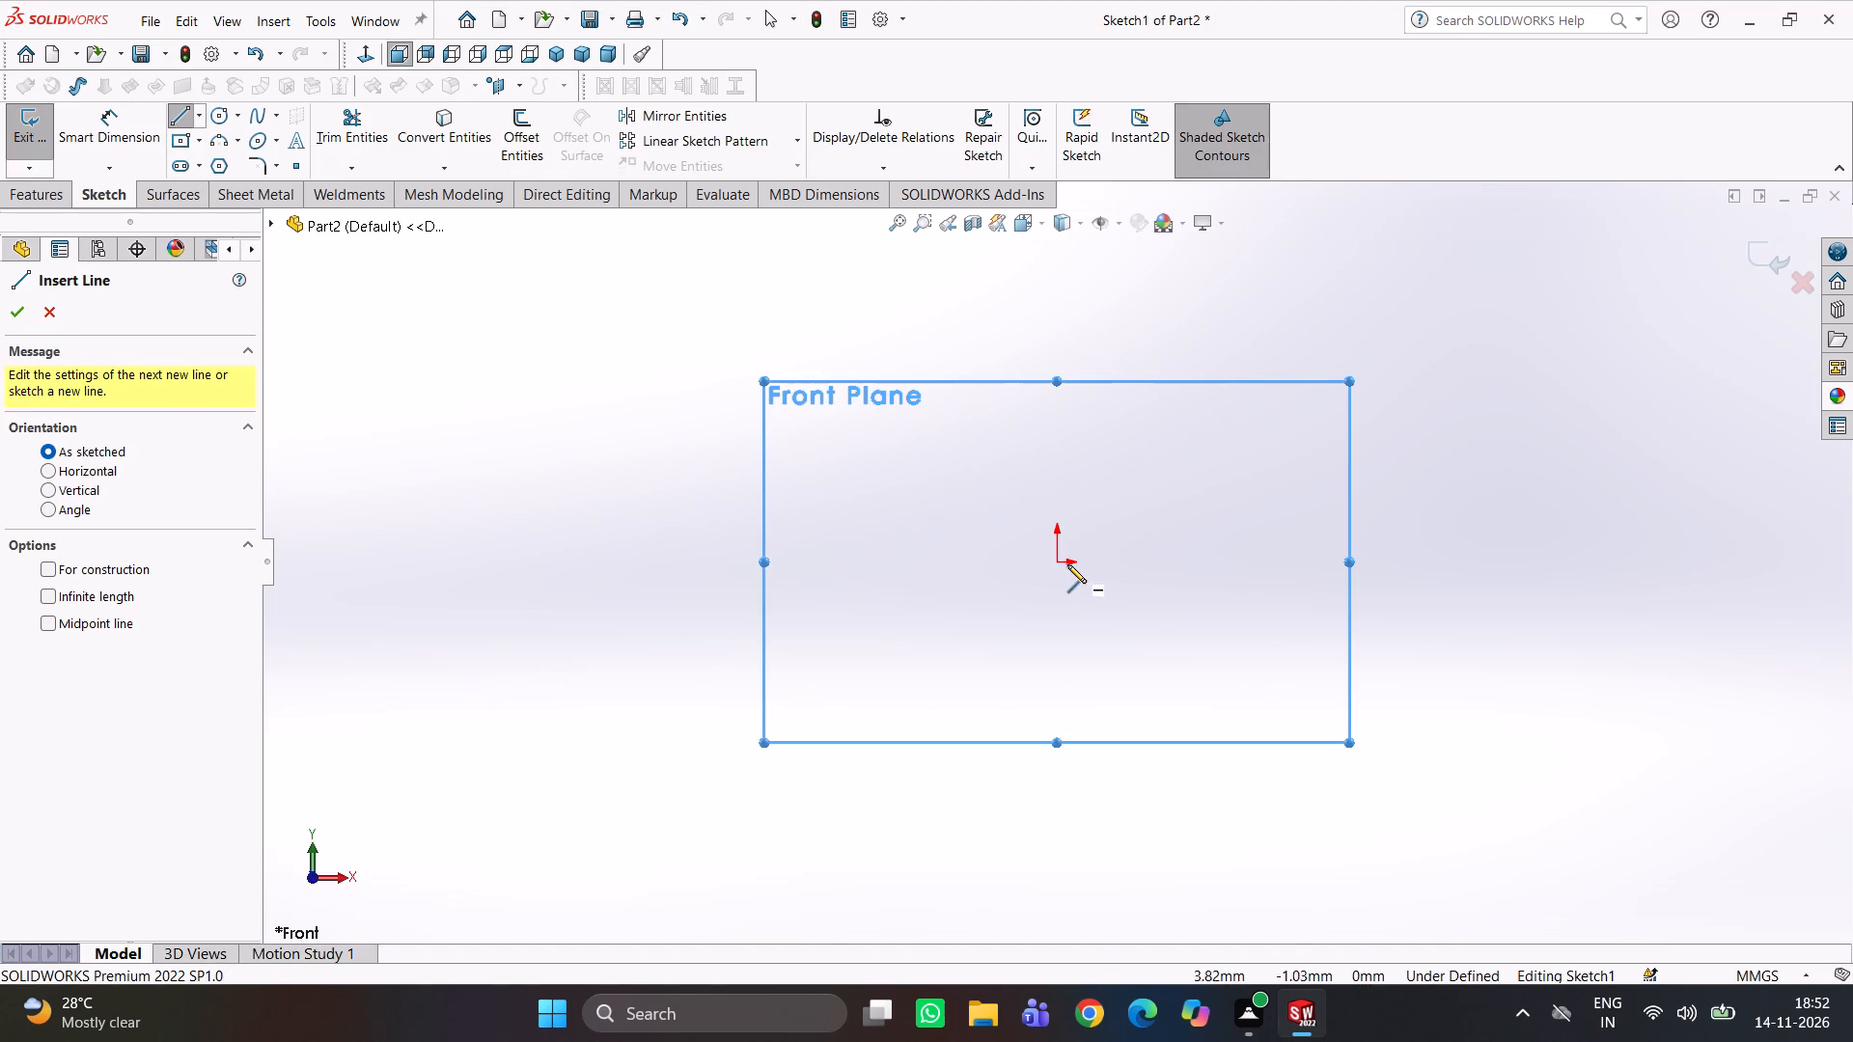
click(1052, 562)
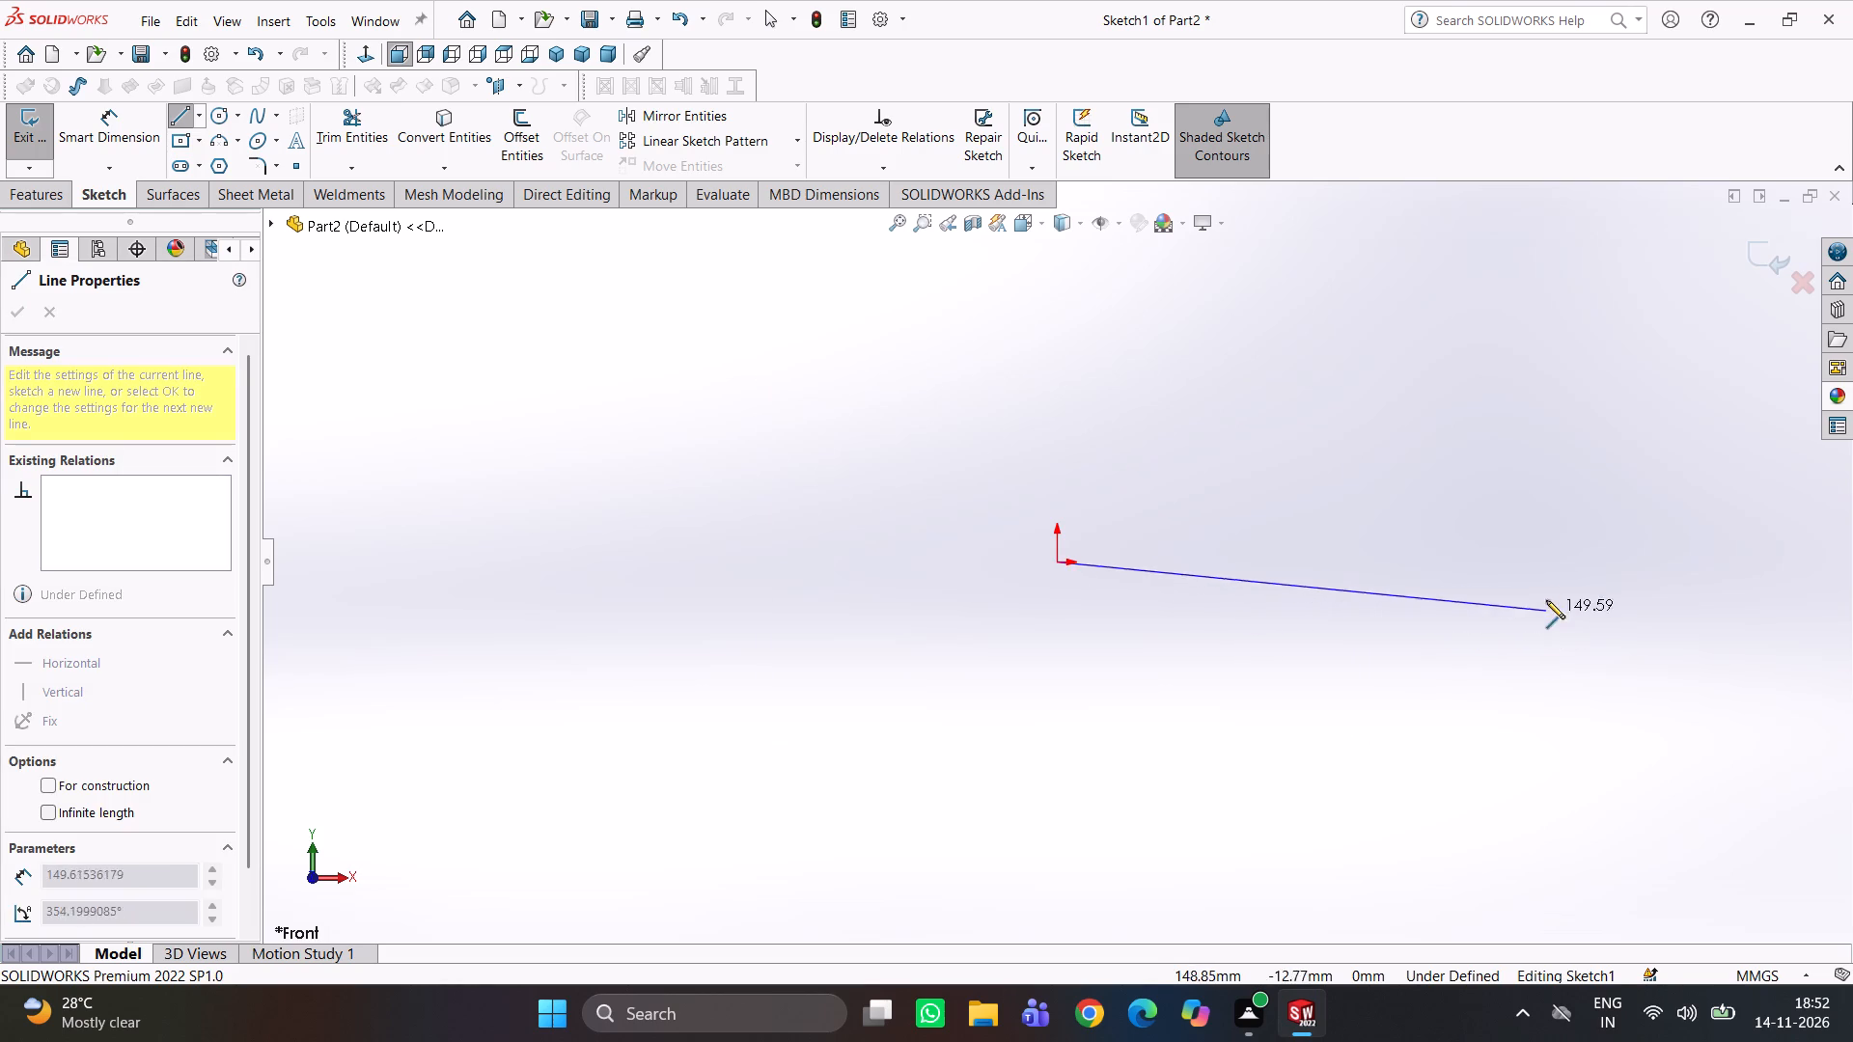
click(1575, 561)
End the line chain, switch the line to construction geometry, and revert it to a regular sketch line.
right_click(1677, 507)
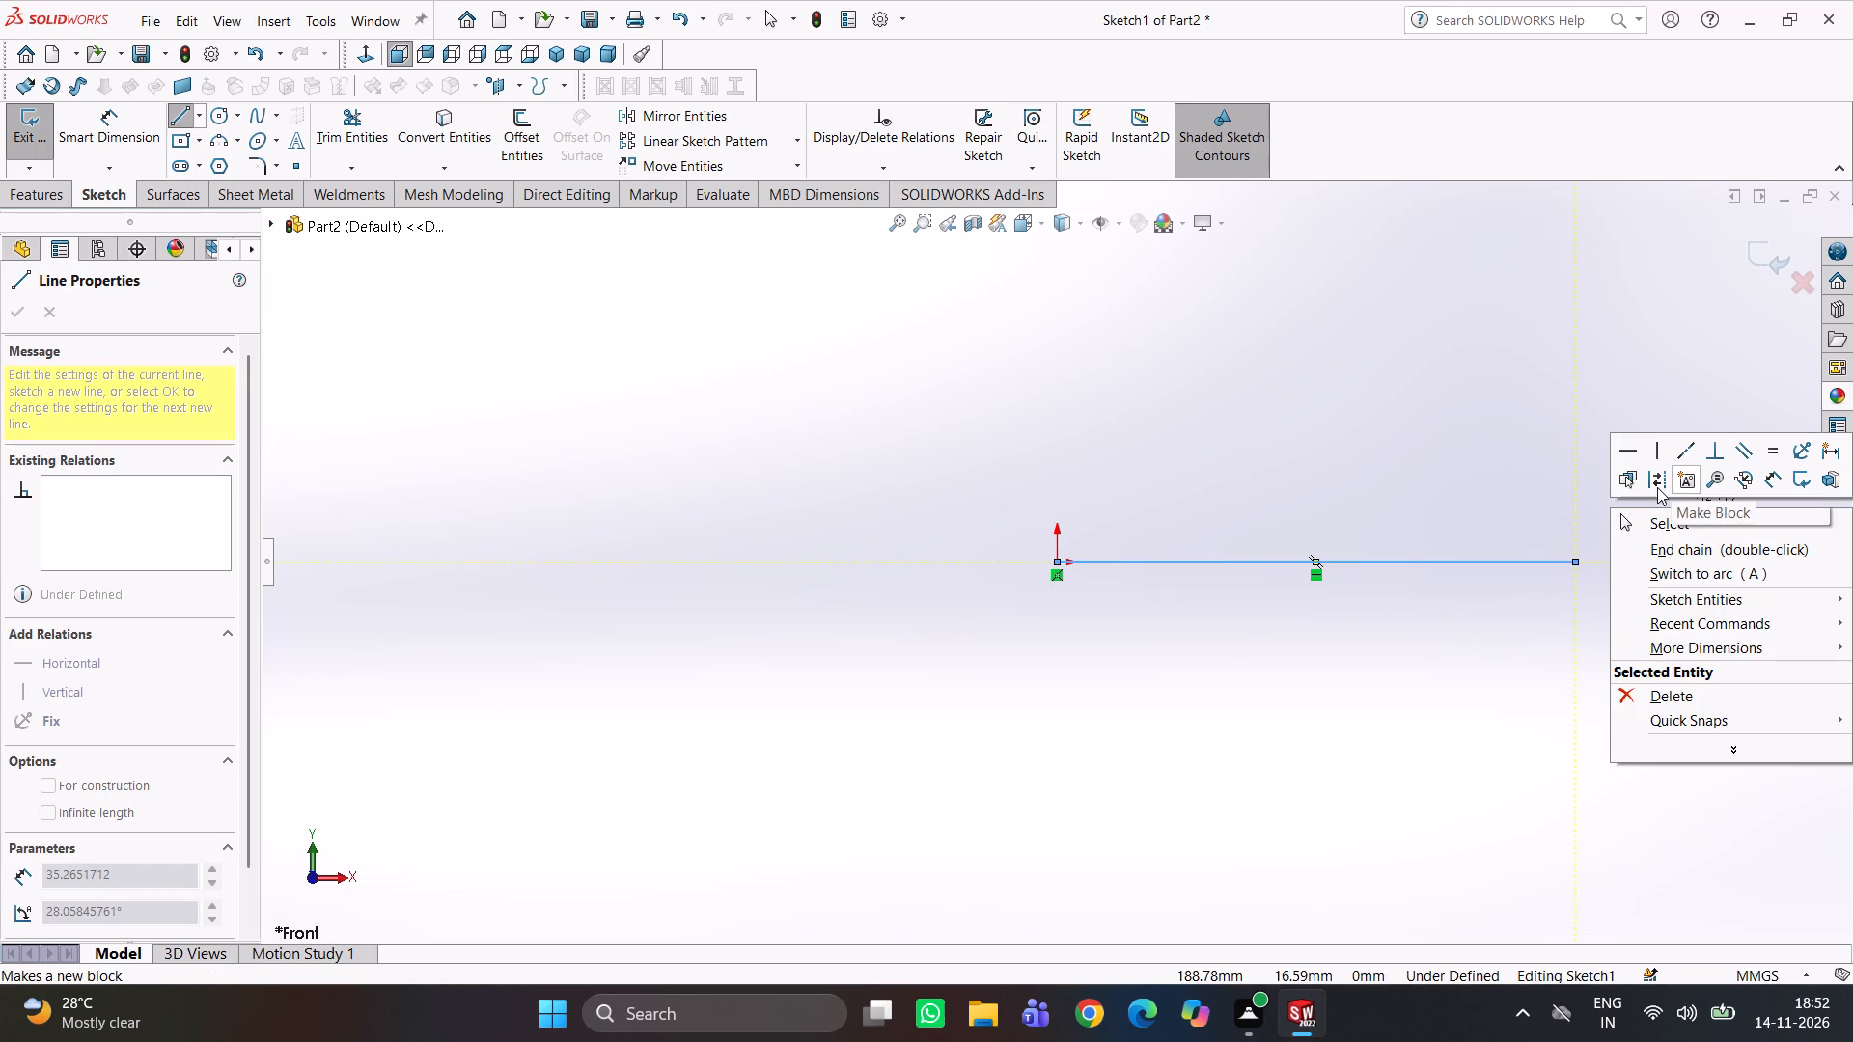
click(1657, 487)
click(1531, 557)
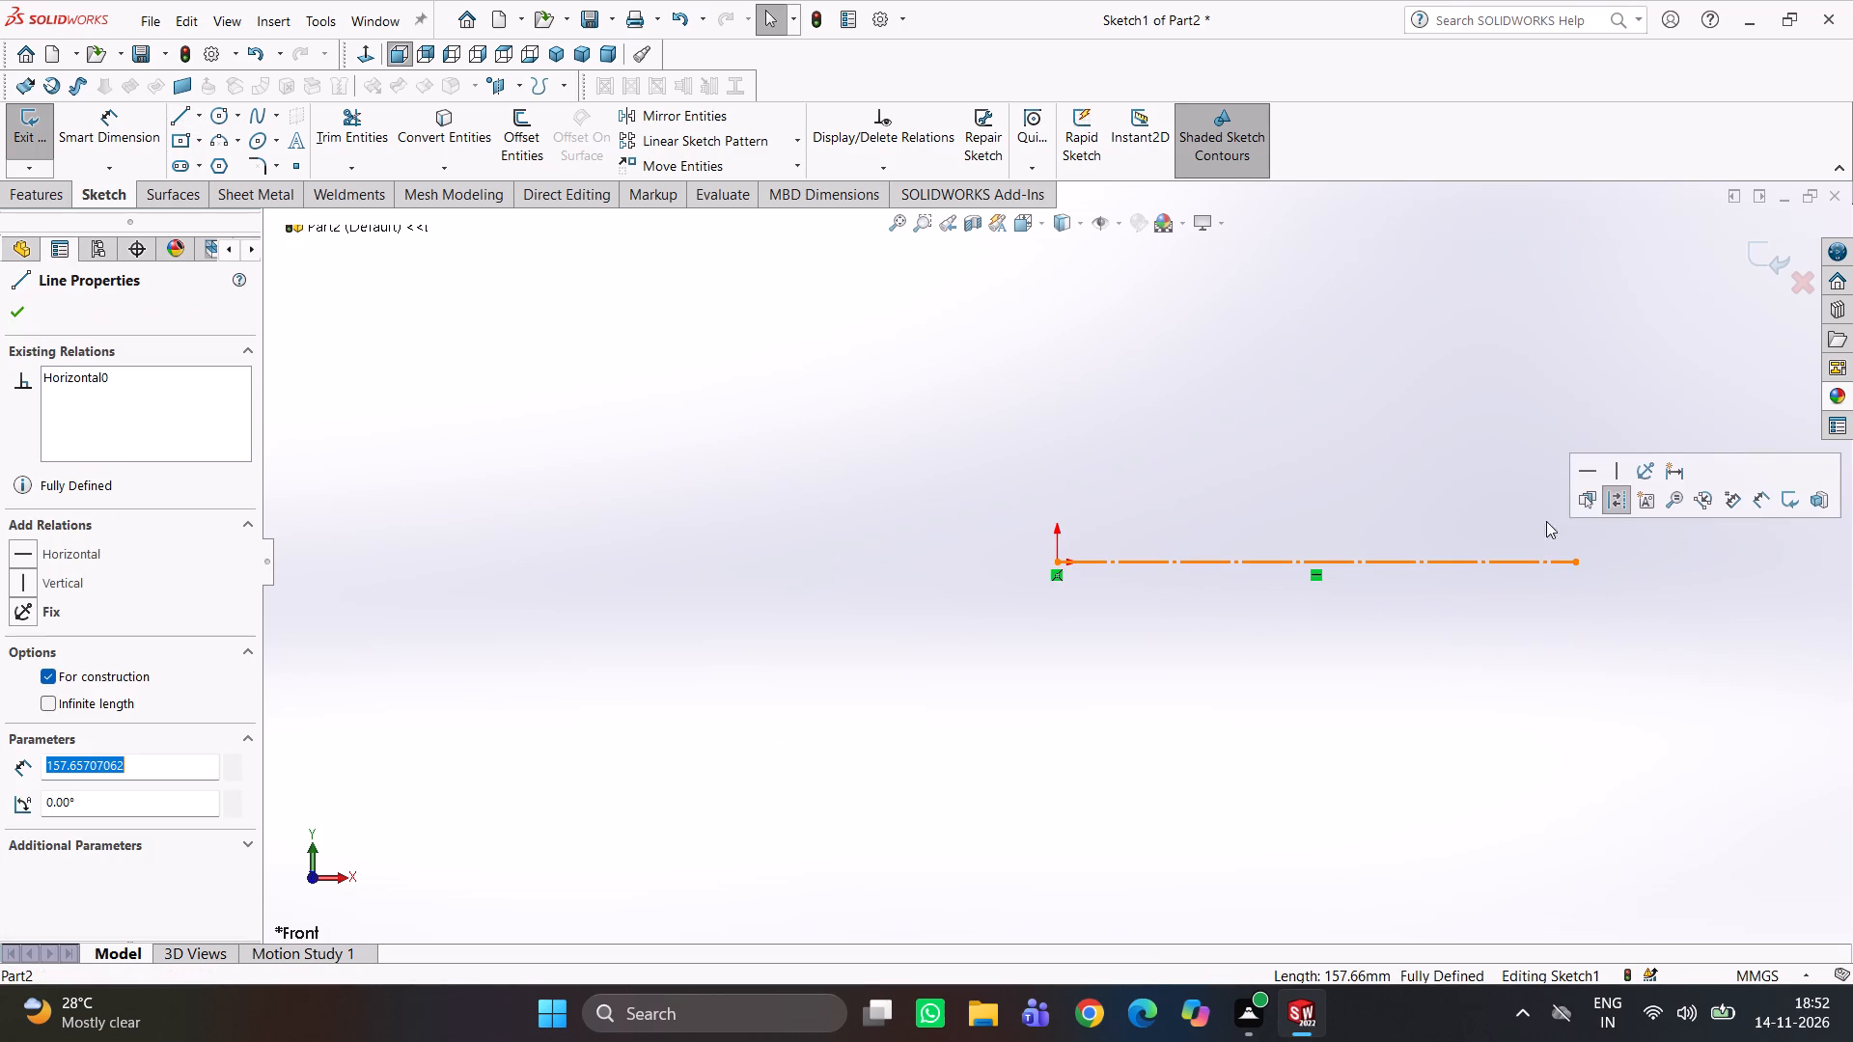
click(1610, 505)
Dimension the horizontal line to a length of 200 mm and exit the sketch.
right_drag(1469, 785, 1431, 566)
click(1435, 563)
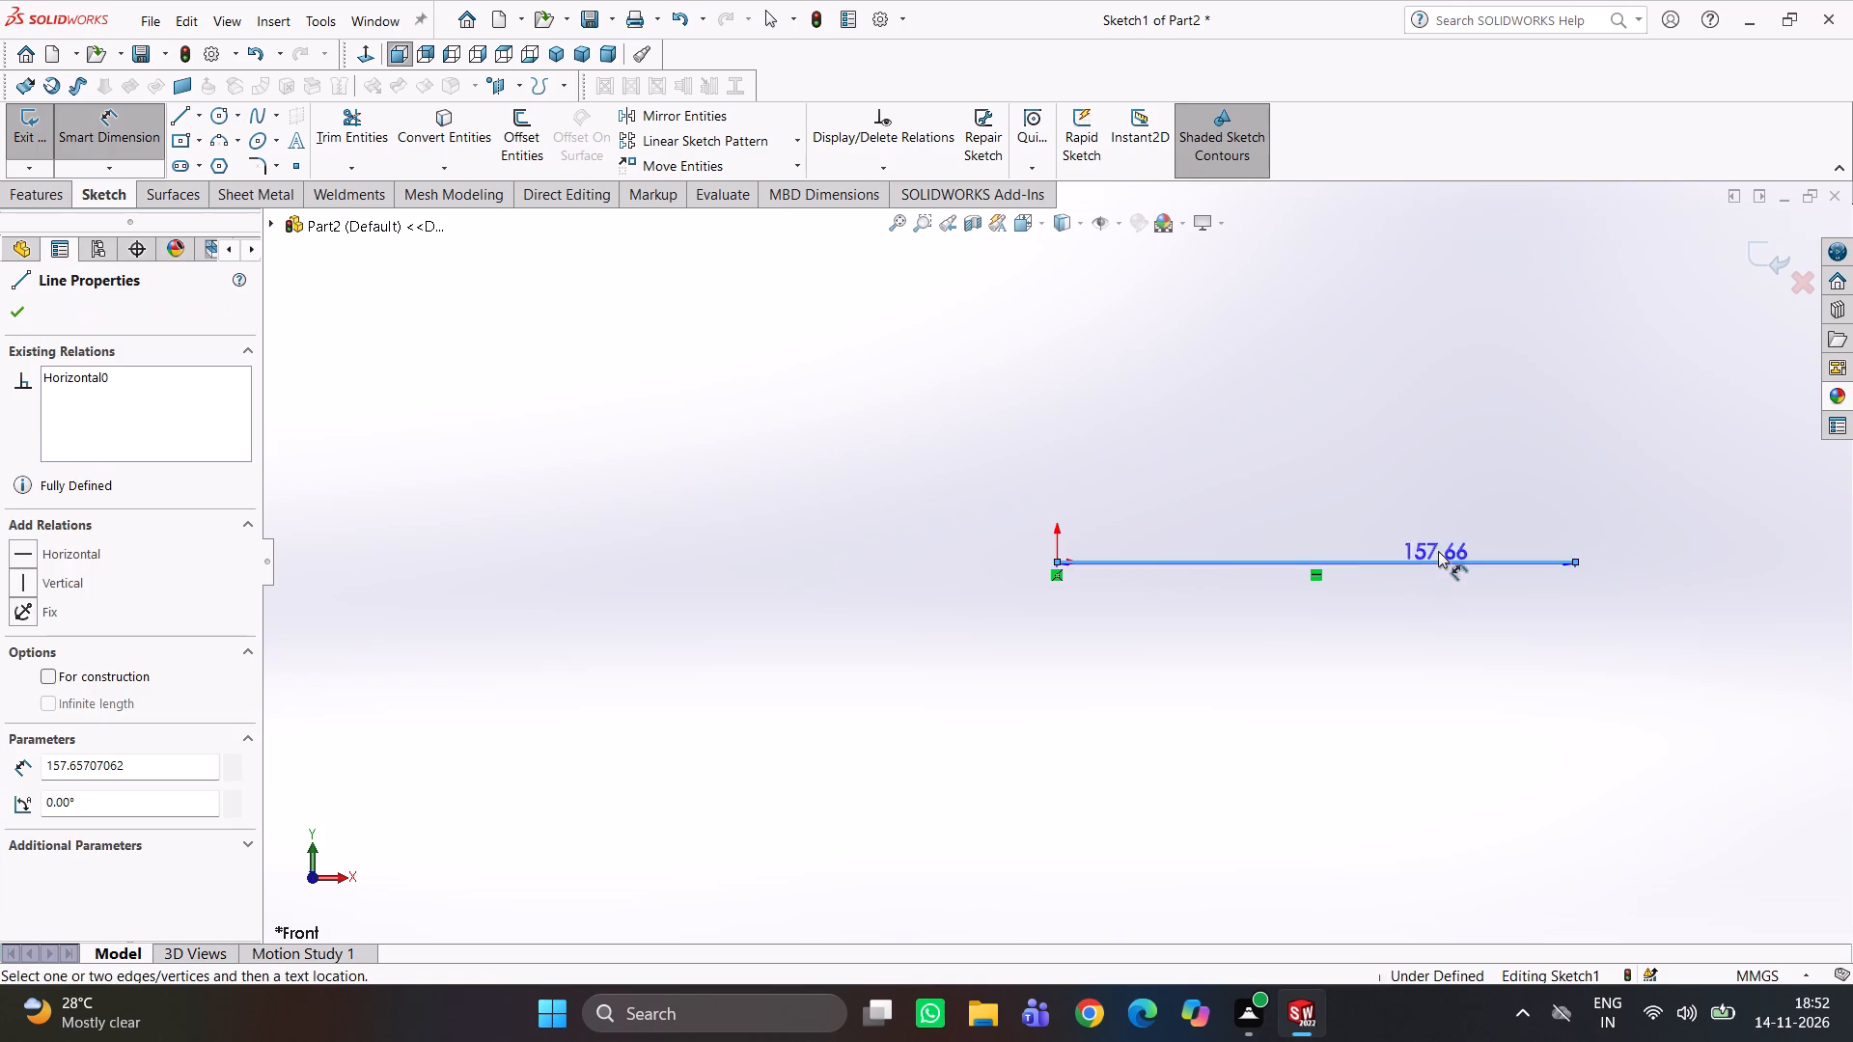
click(1421, 471)
key(2)
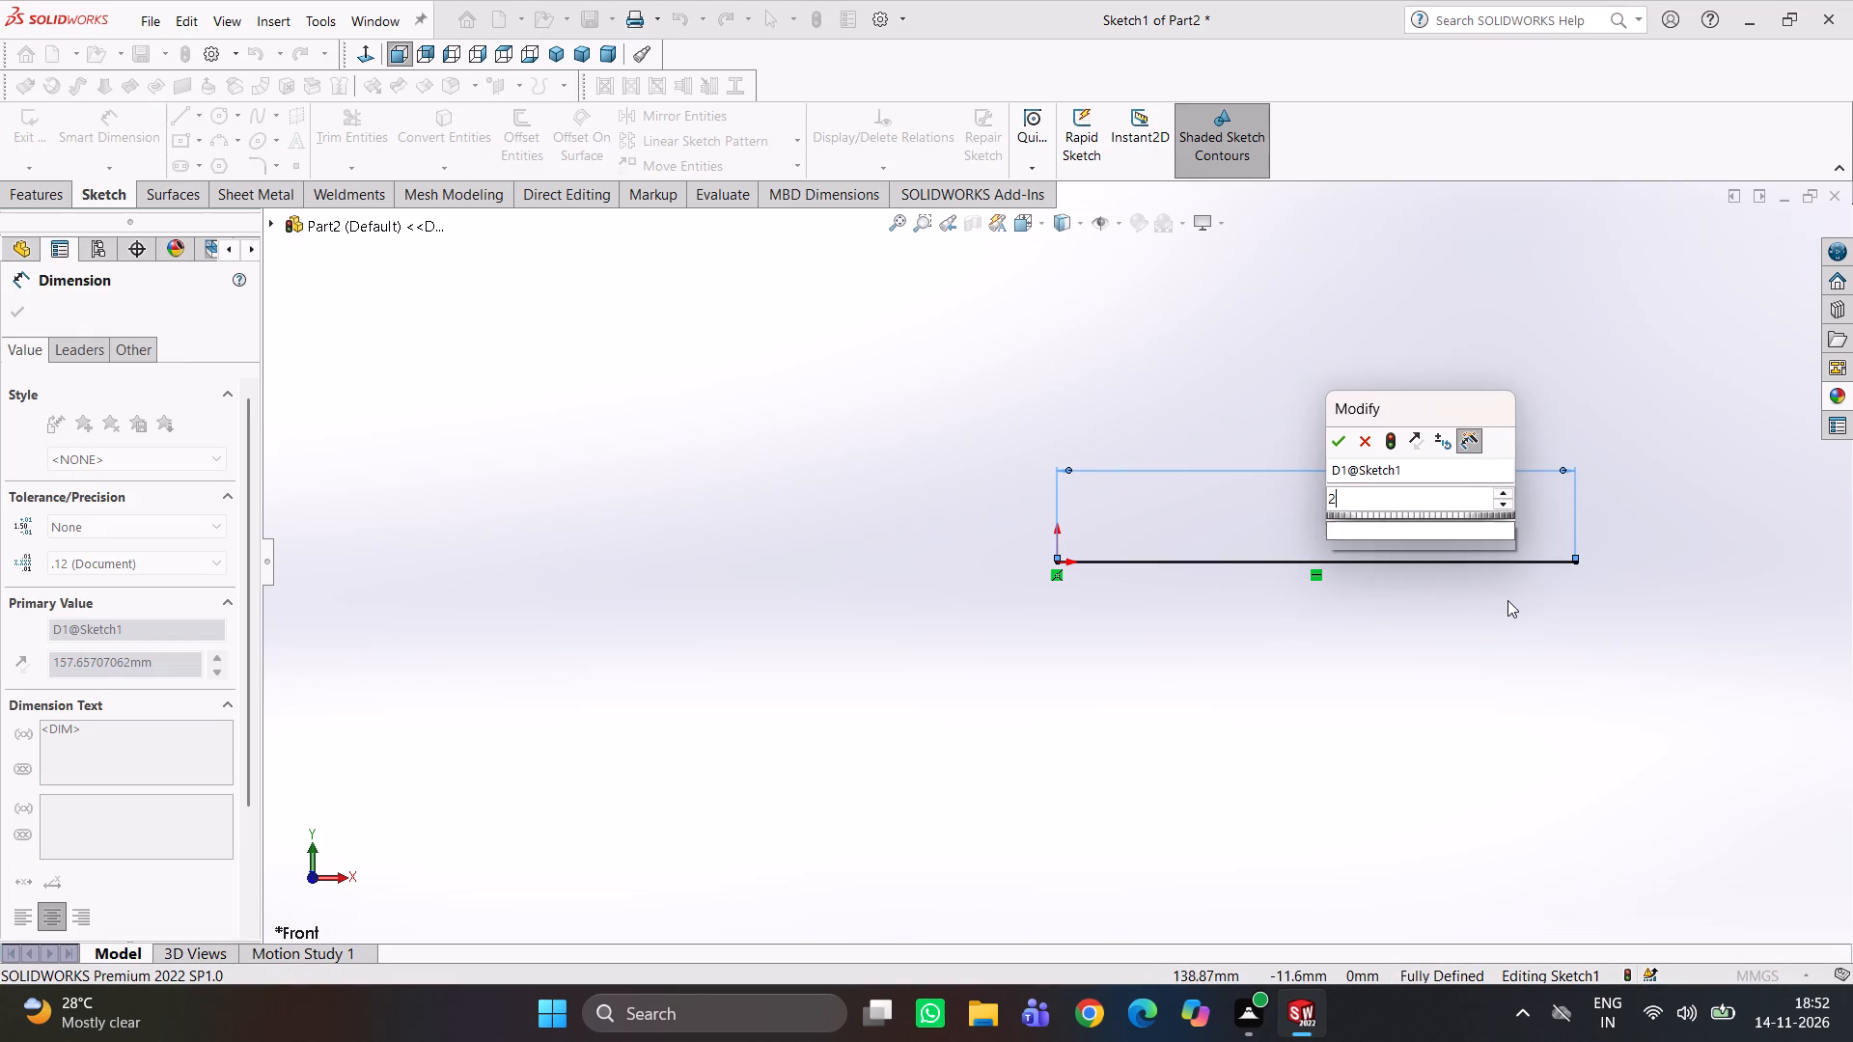
text(00)
key(Return)
click(1445, 633)
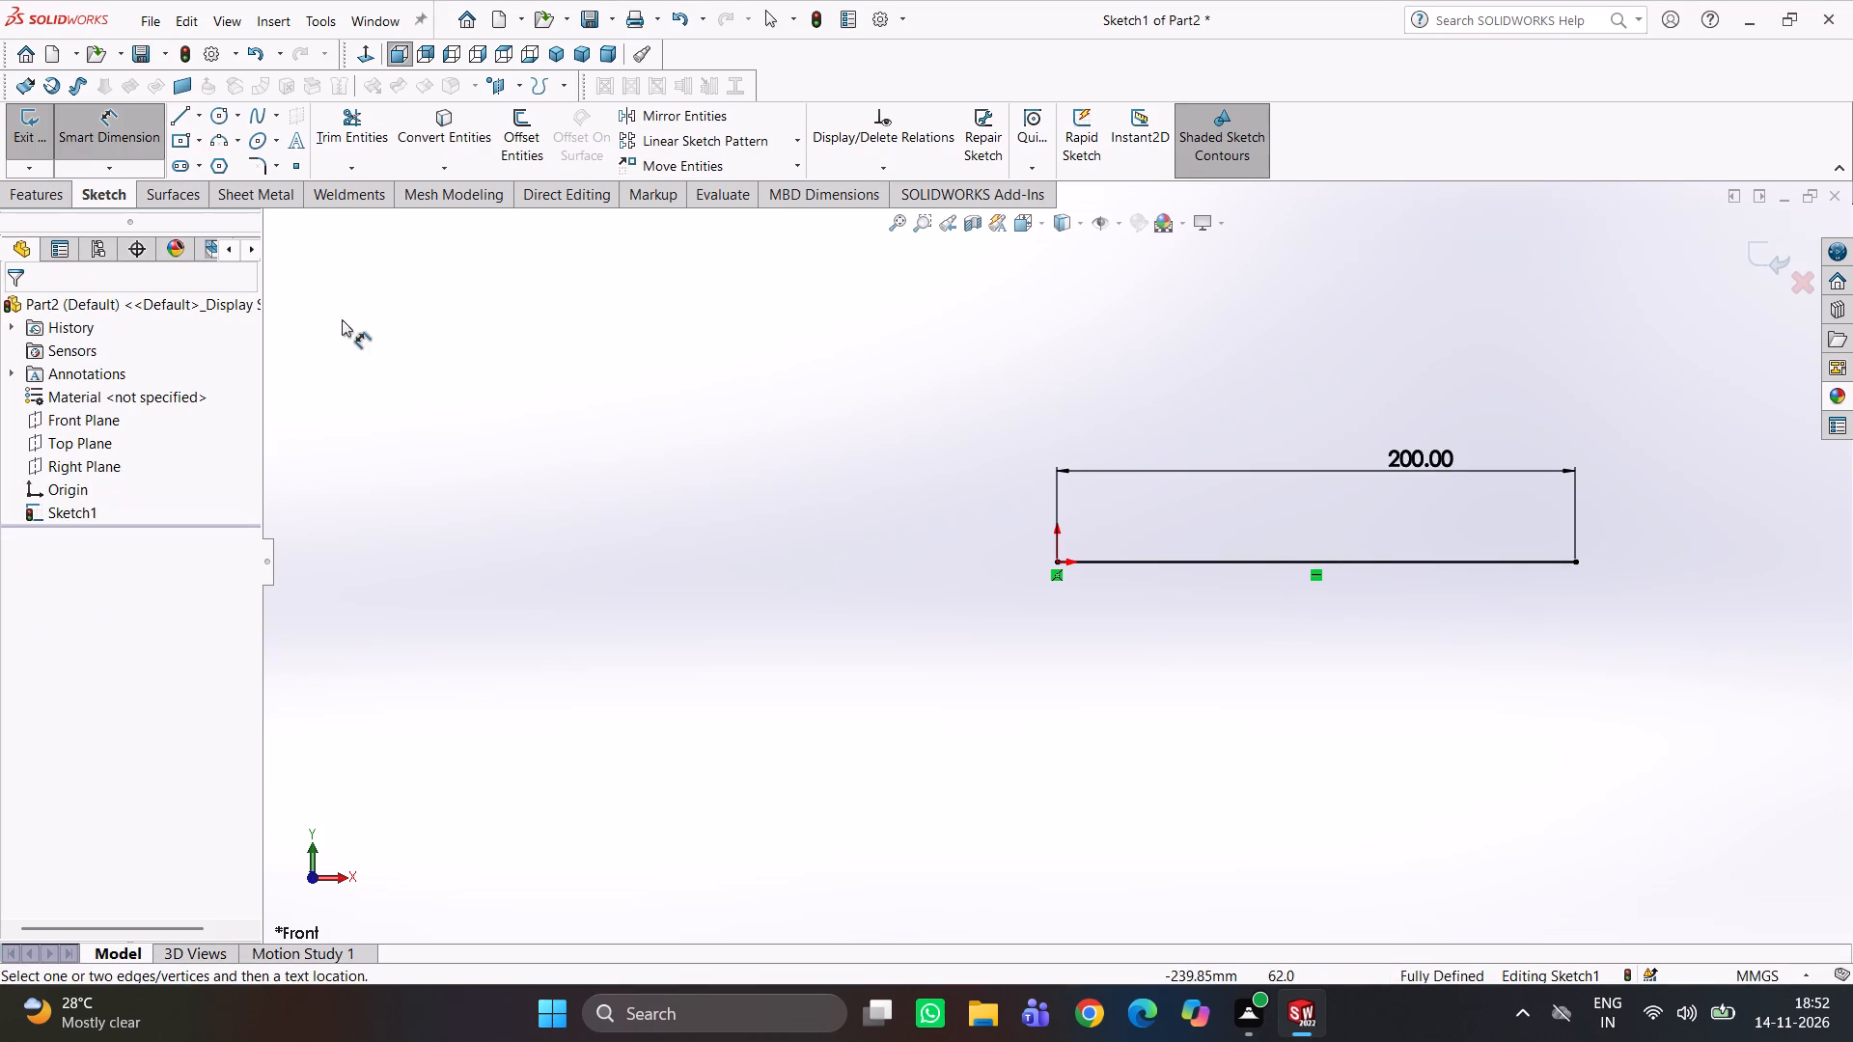
click(374, 194)
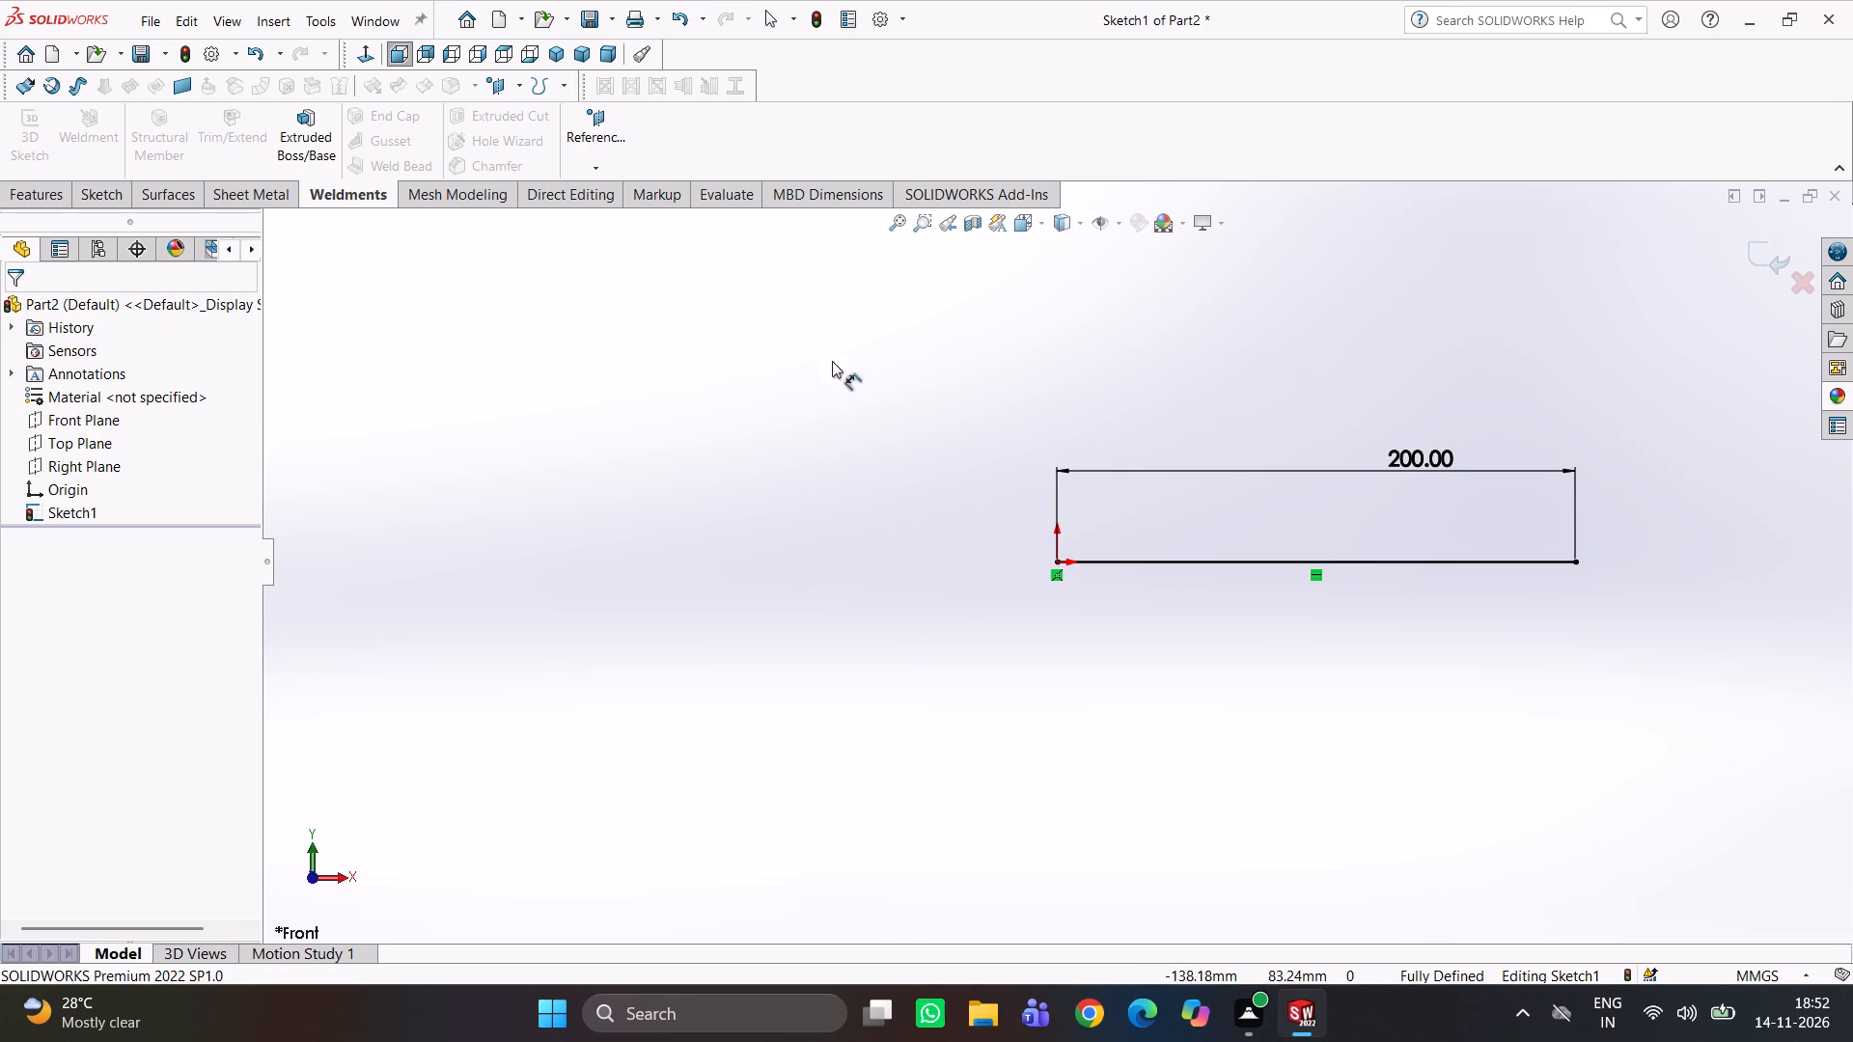
click(1755, 252)
Start a structural member with the iso standard and try the c channel type along the 200 mm line.
click(157, 139)
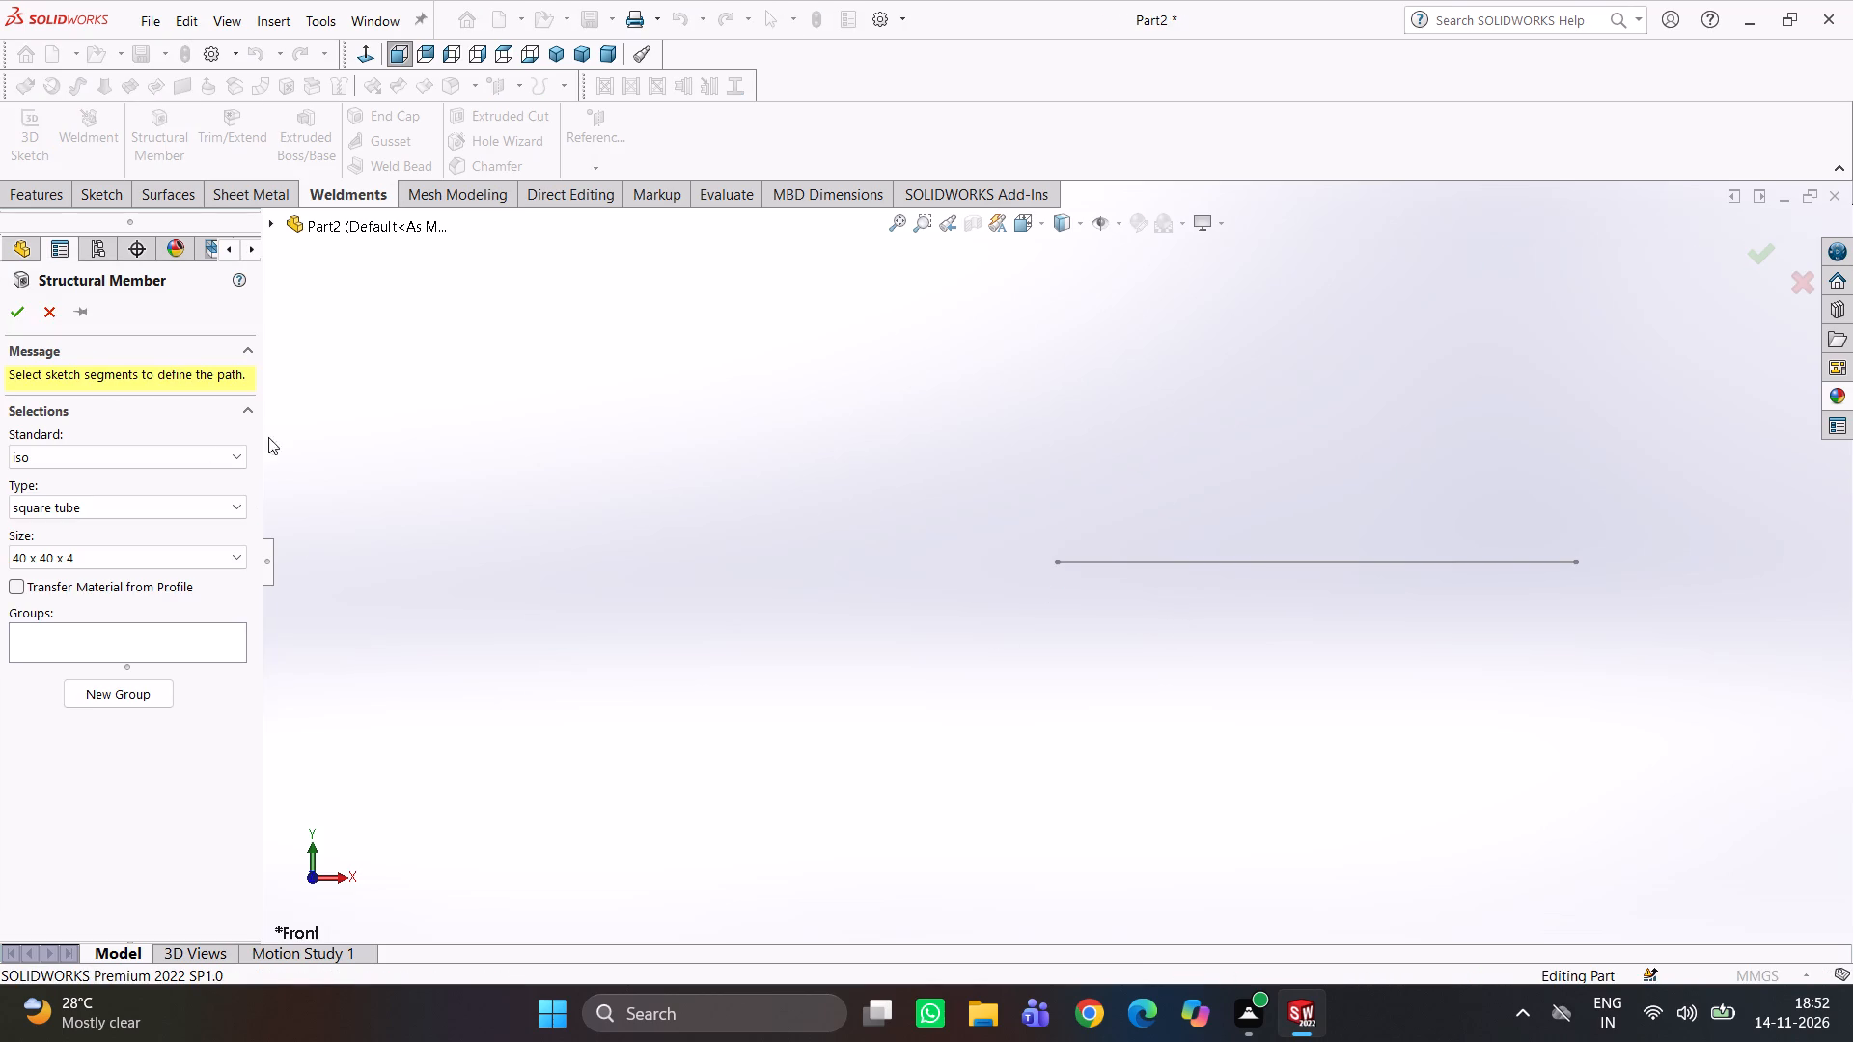
click(199, 452)
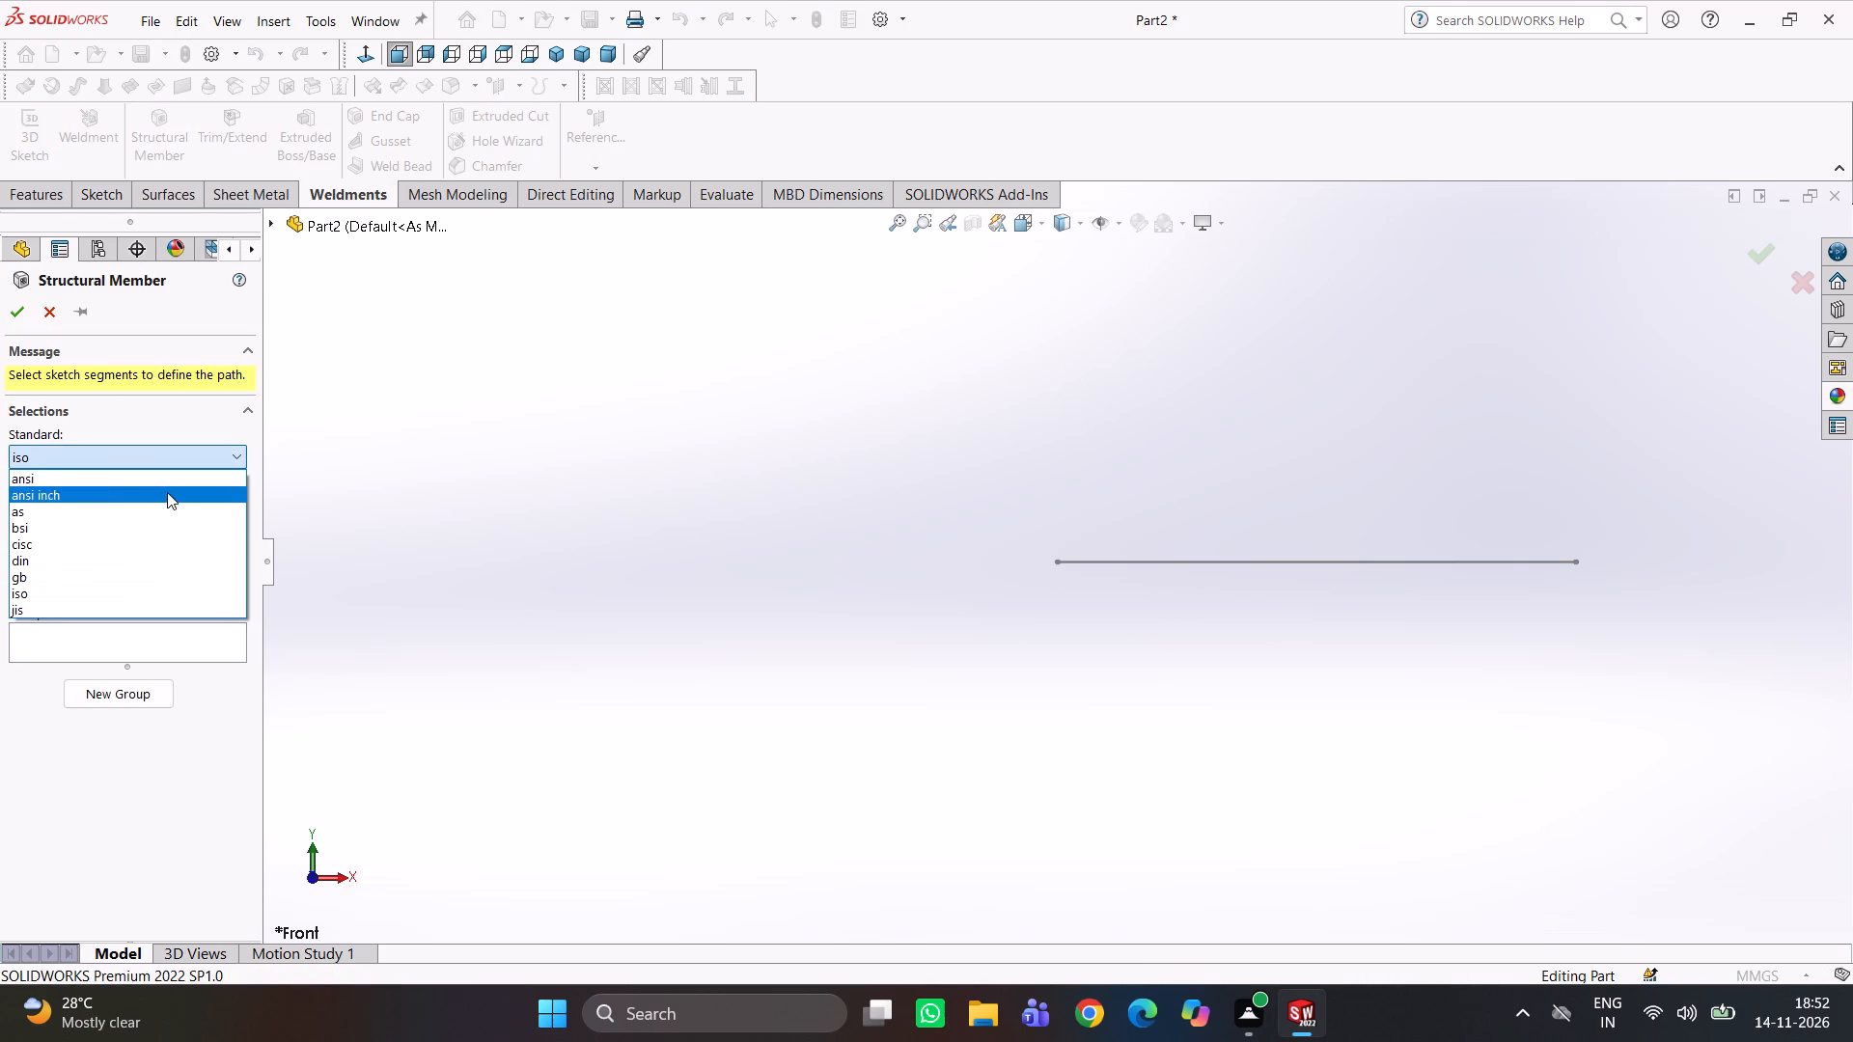
scroll(179, 546, down, 1)
scroll(186, 522, up, 2)
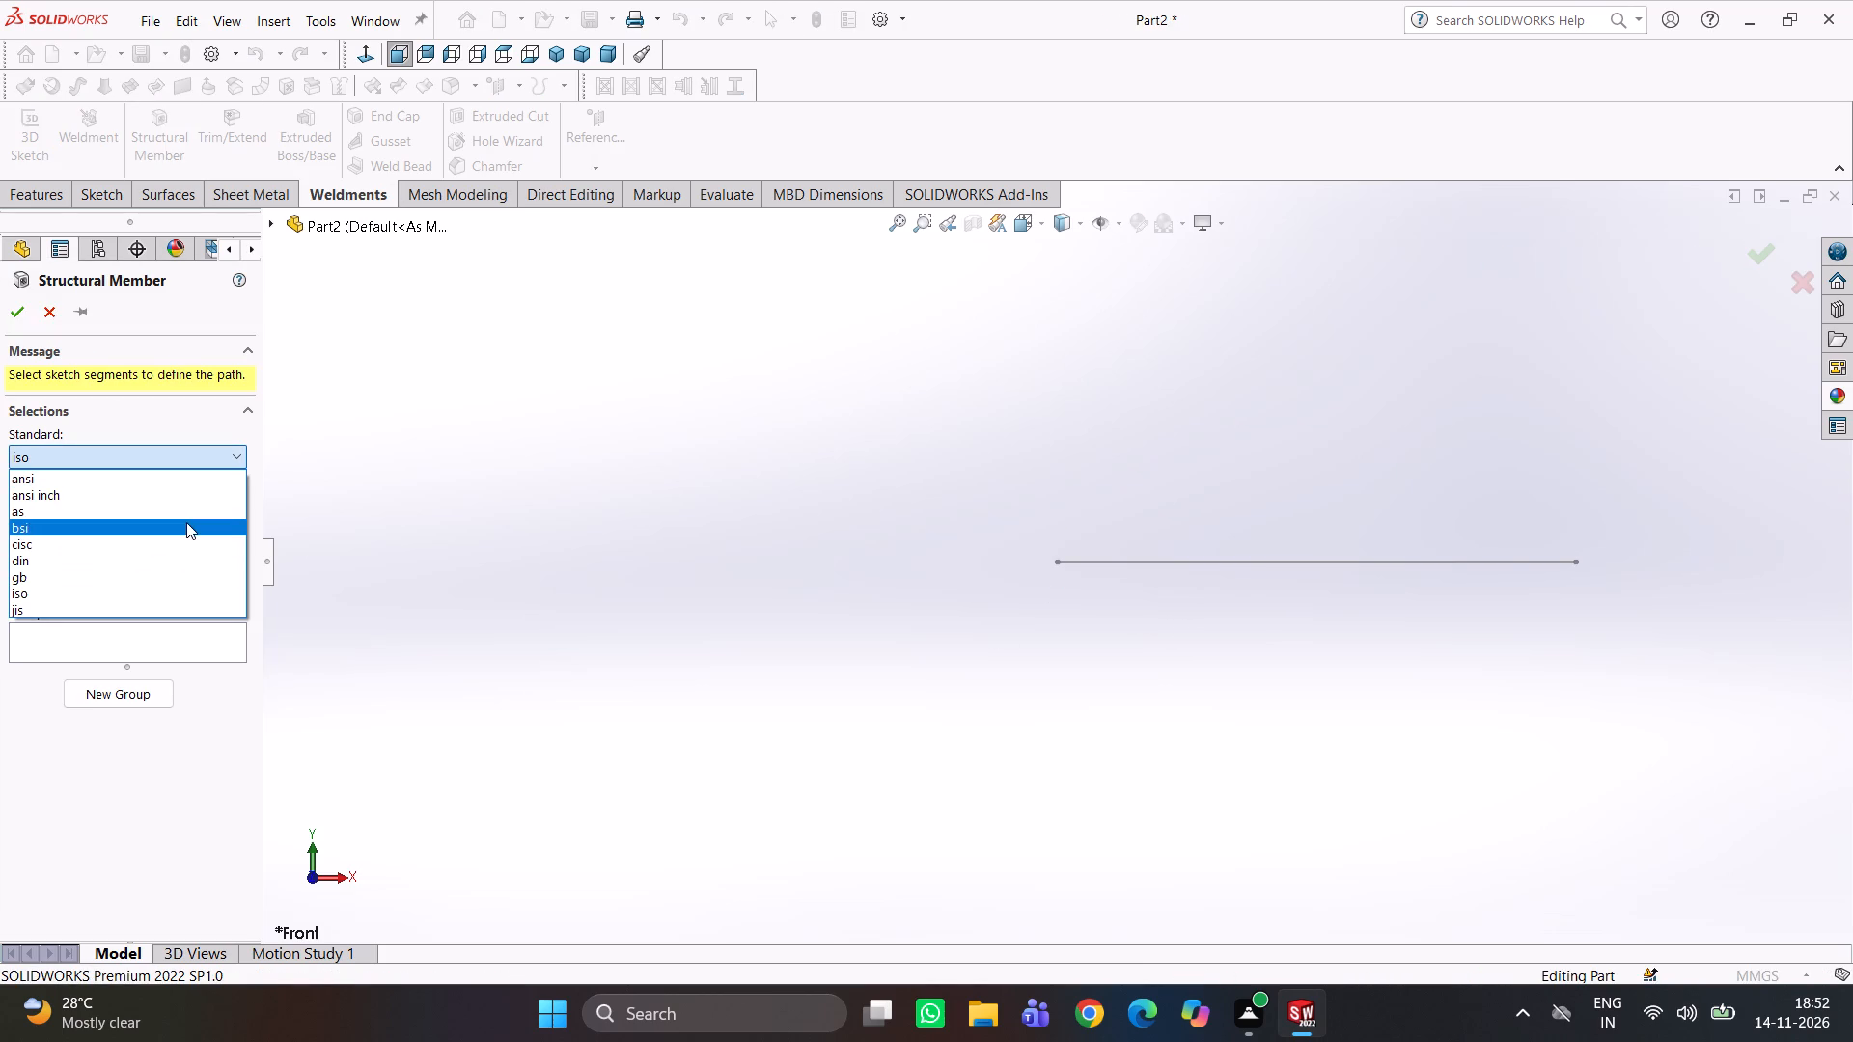
click(184, 454)
click(177, 503)
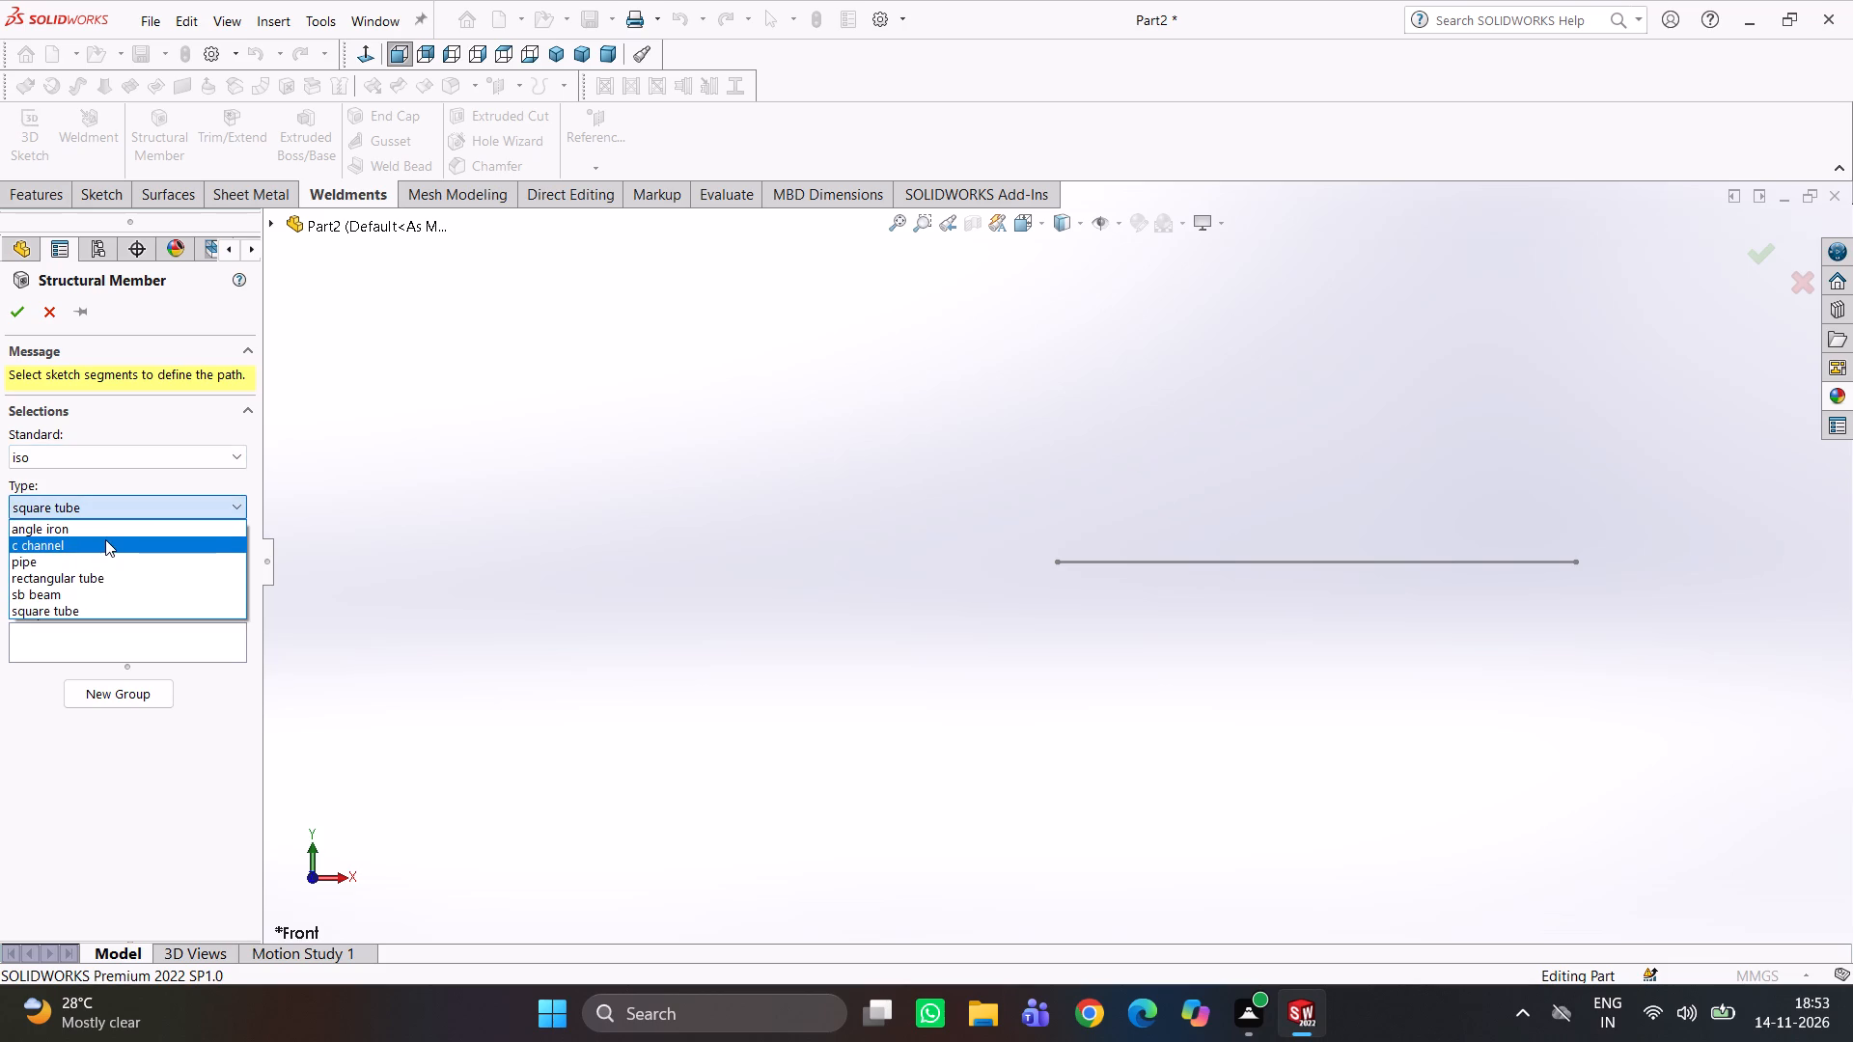
click(105, 539)
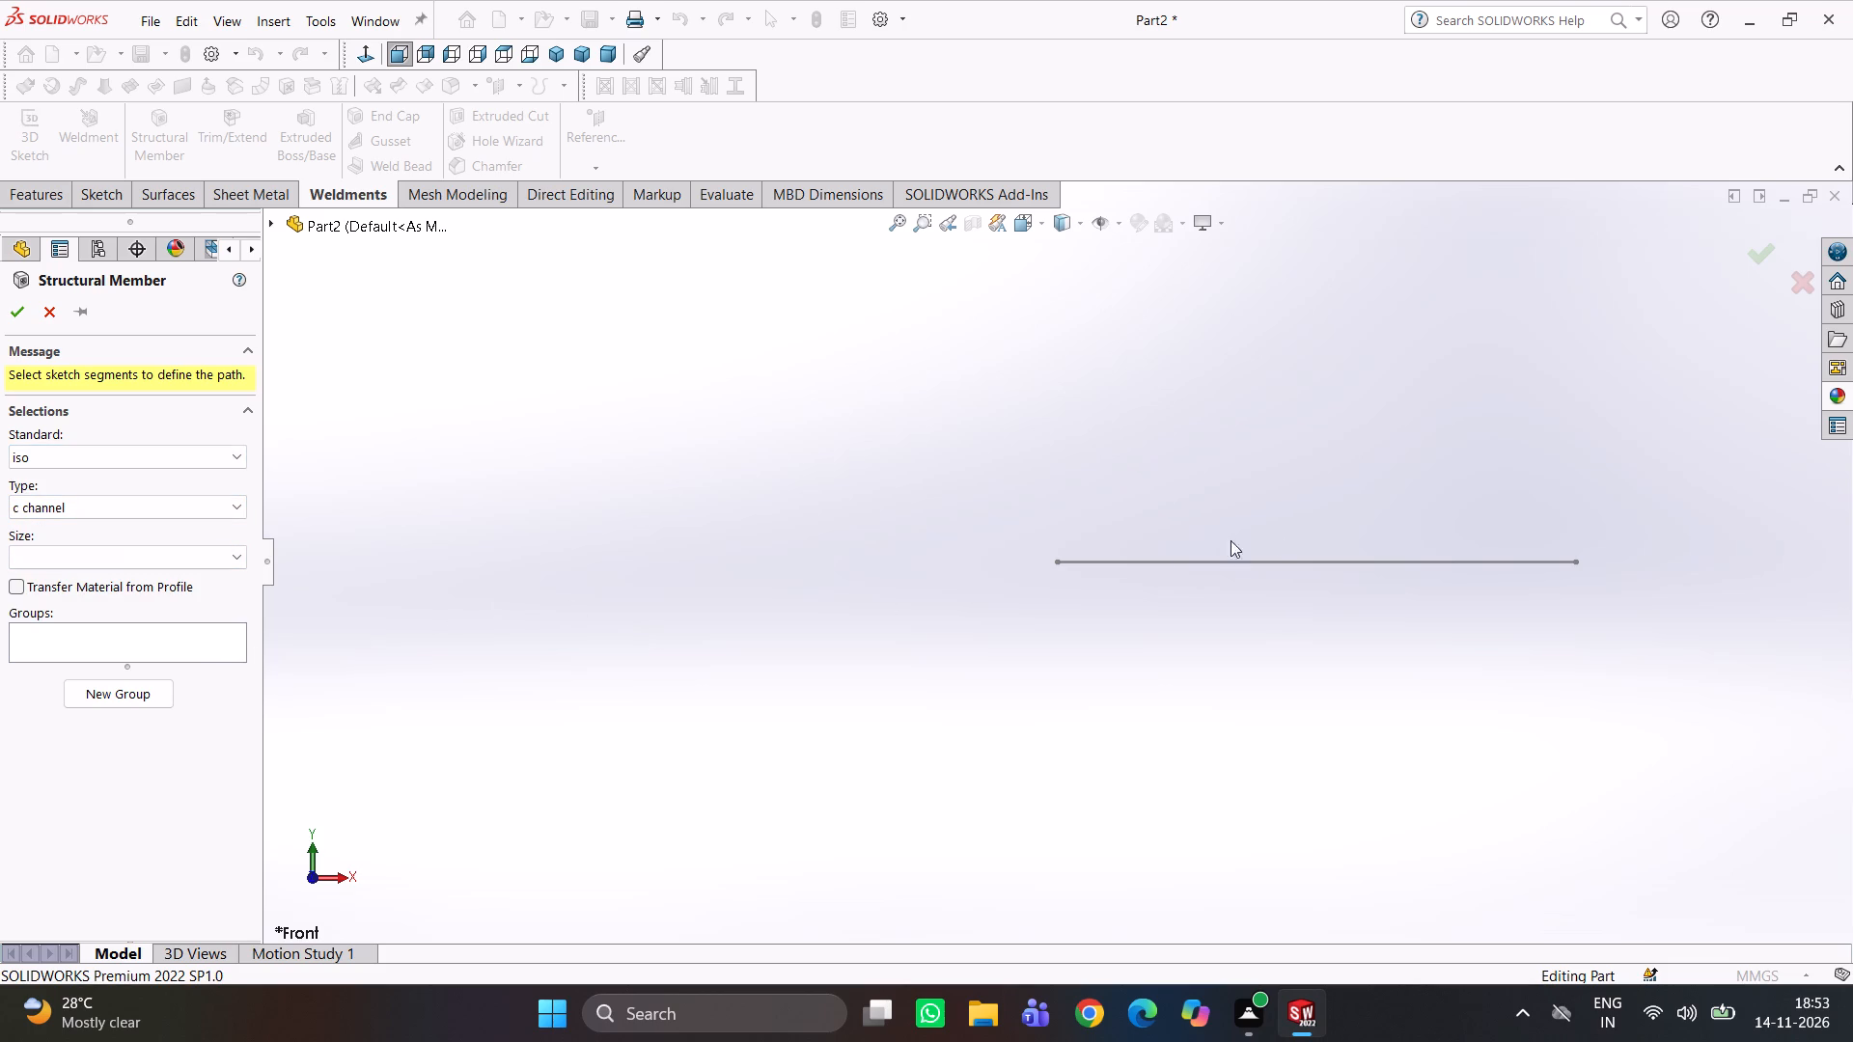
click(1278, 564)
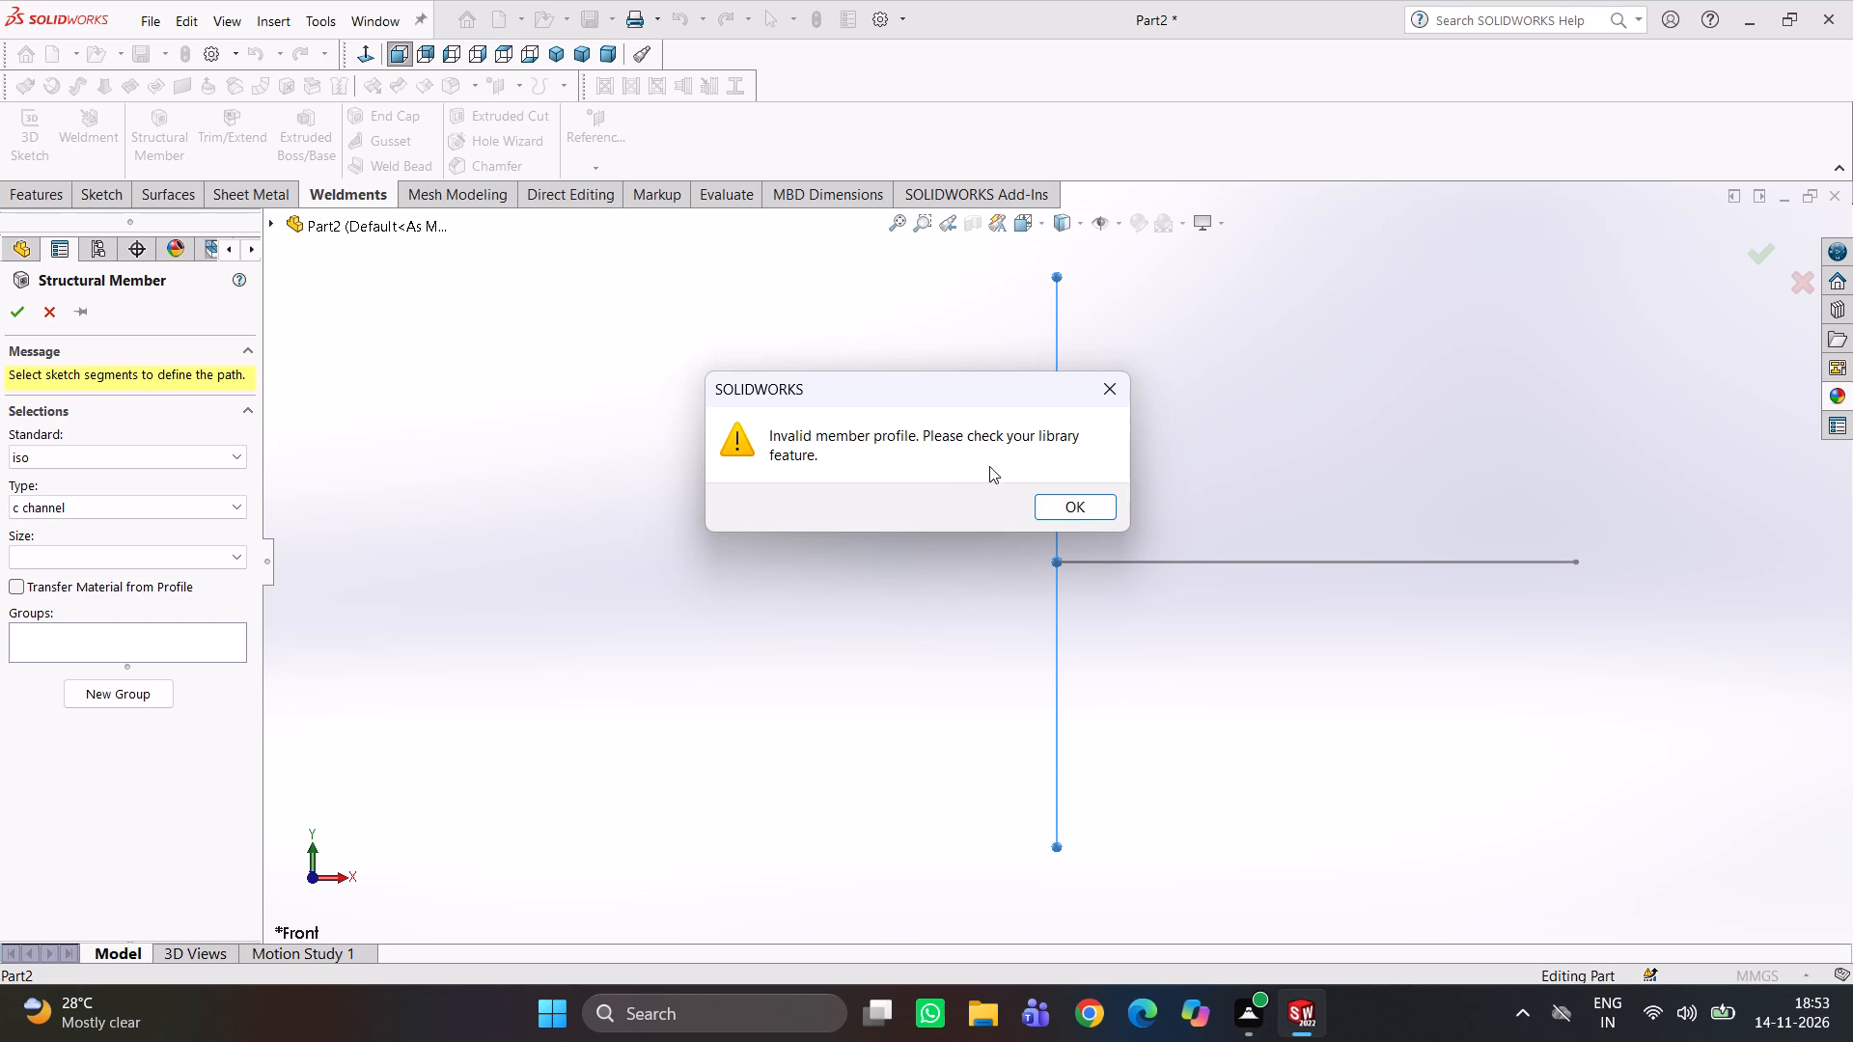
click(1104, 377)
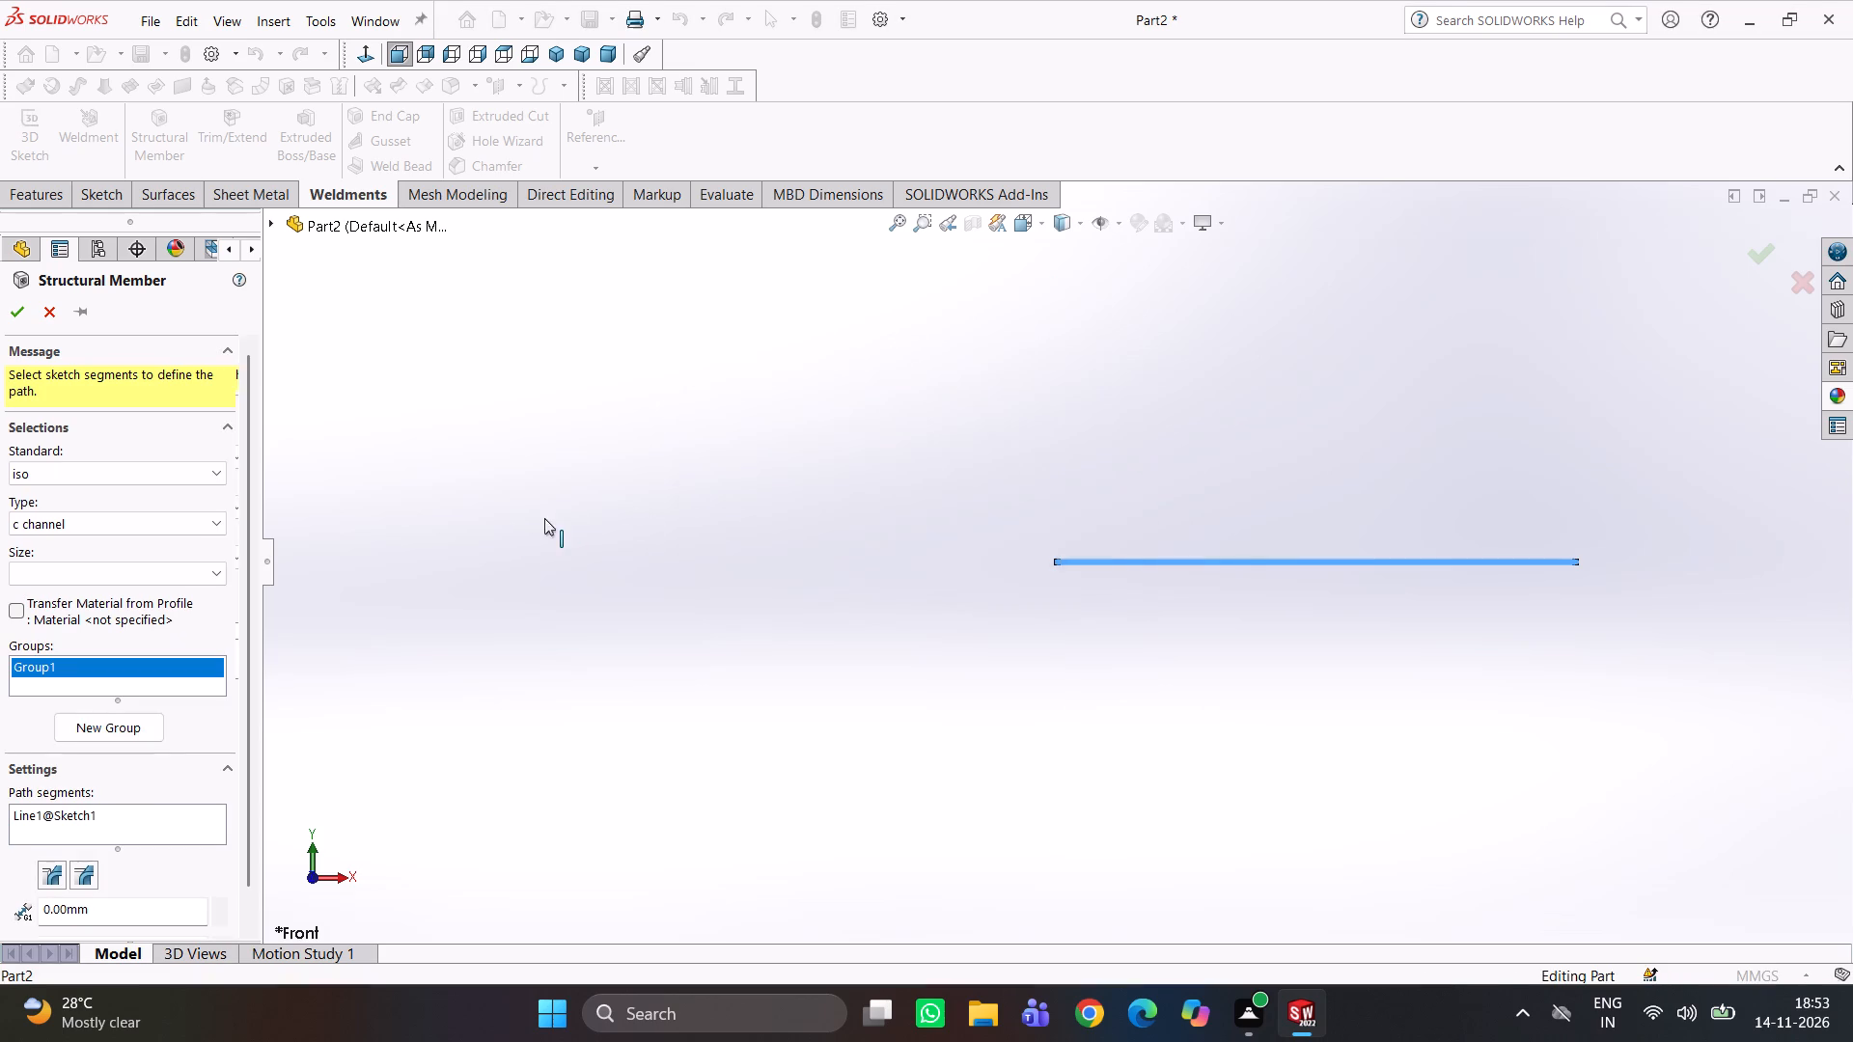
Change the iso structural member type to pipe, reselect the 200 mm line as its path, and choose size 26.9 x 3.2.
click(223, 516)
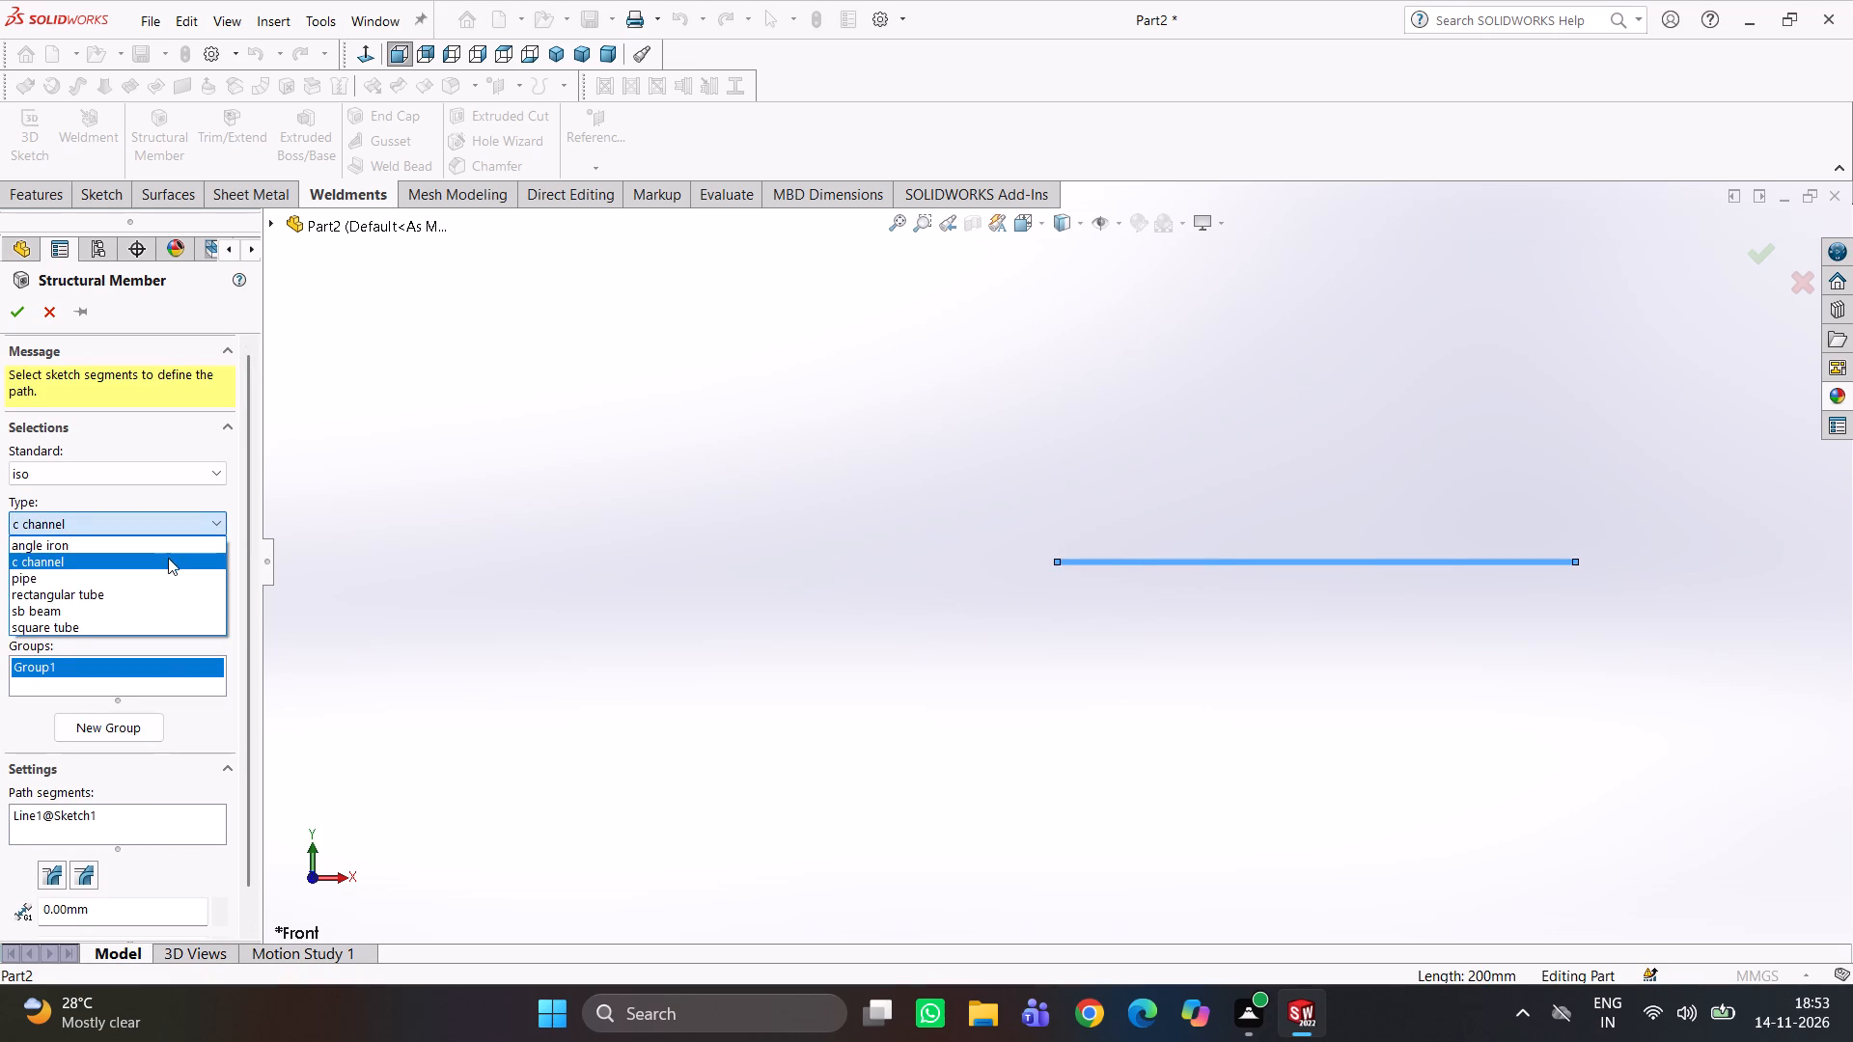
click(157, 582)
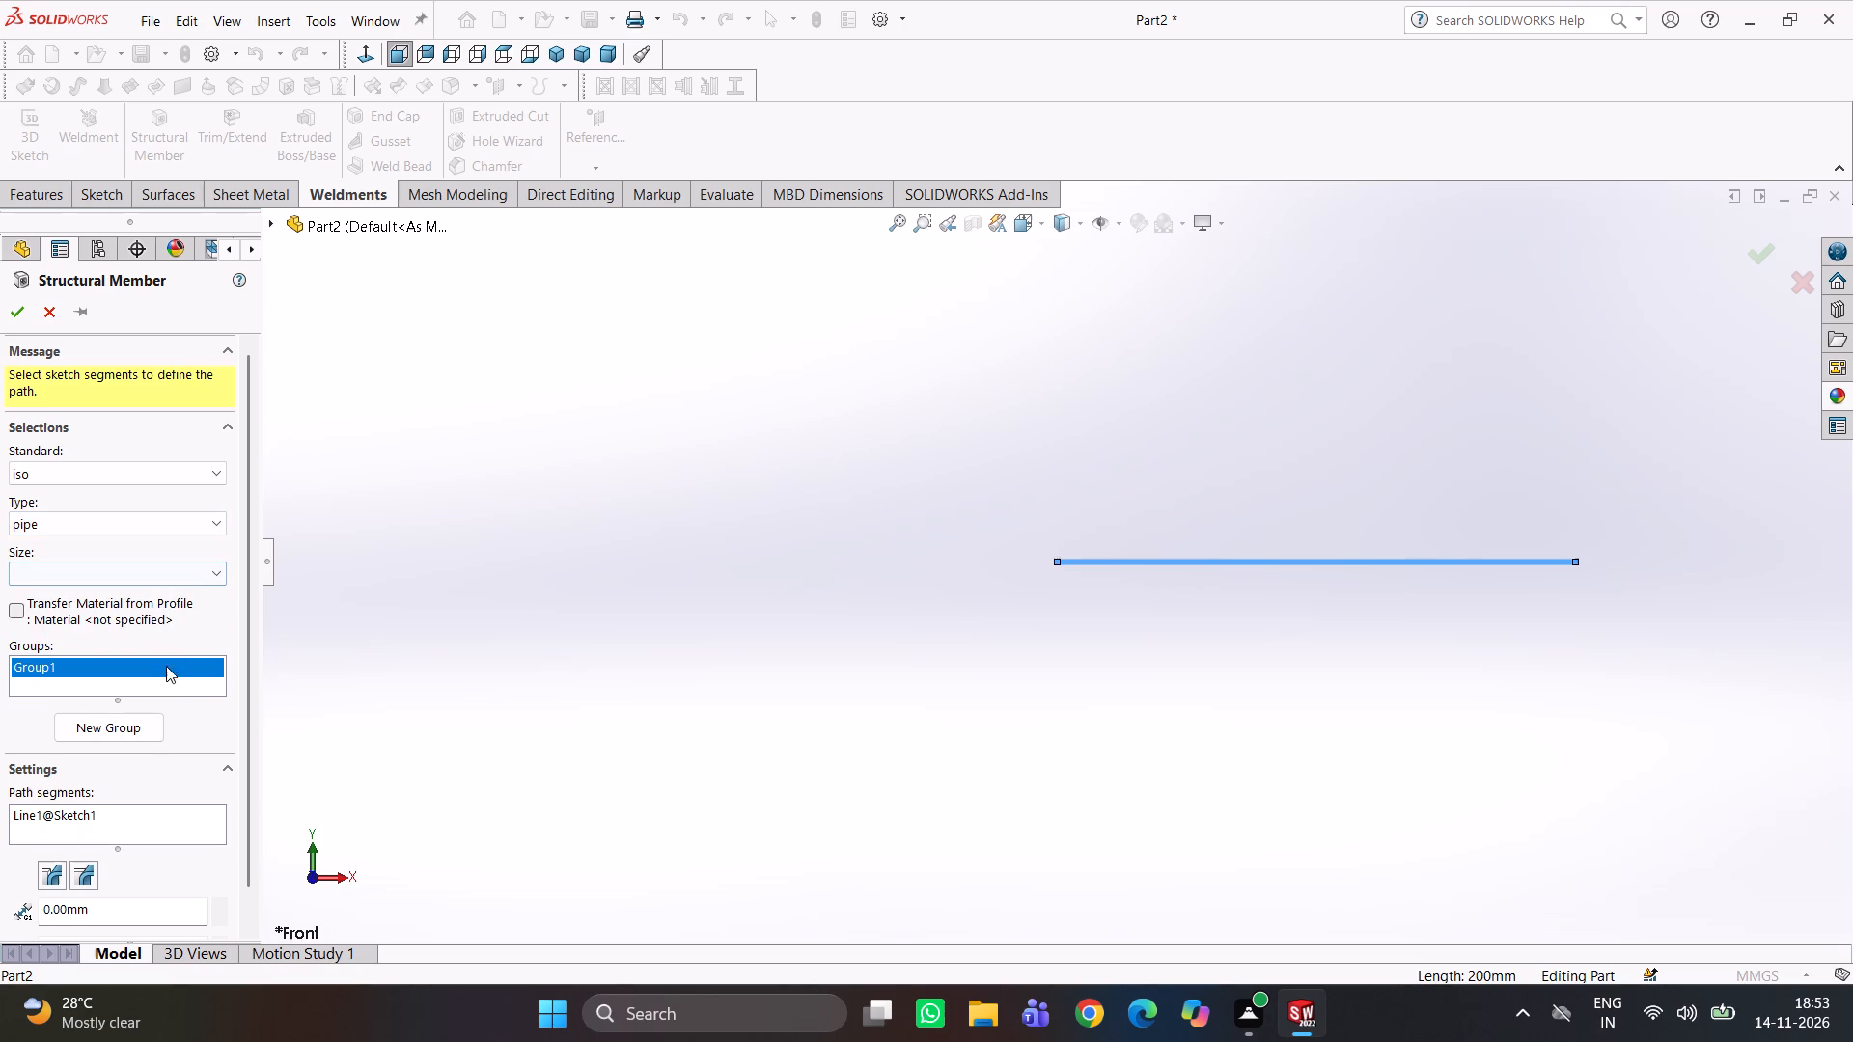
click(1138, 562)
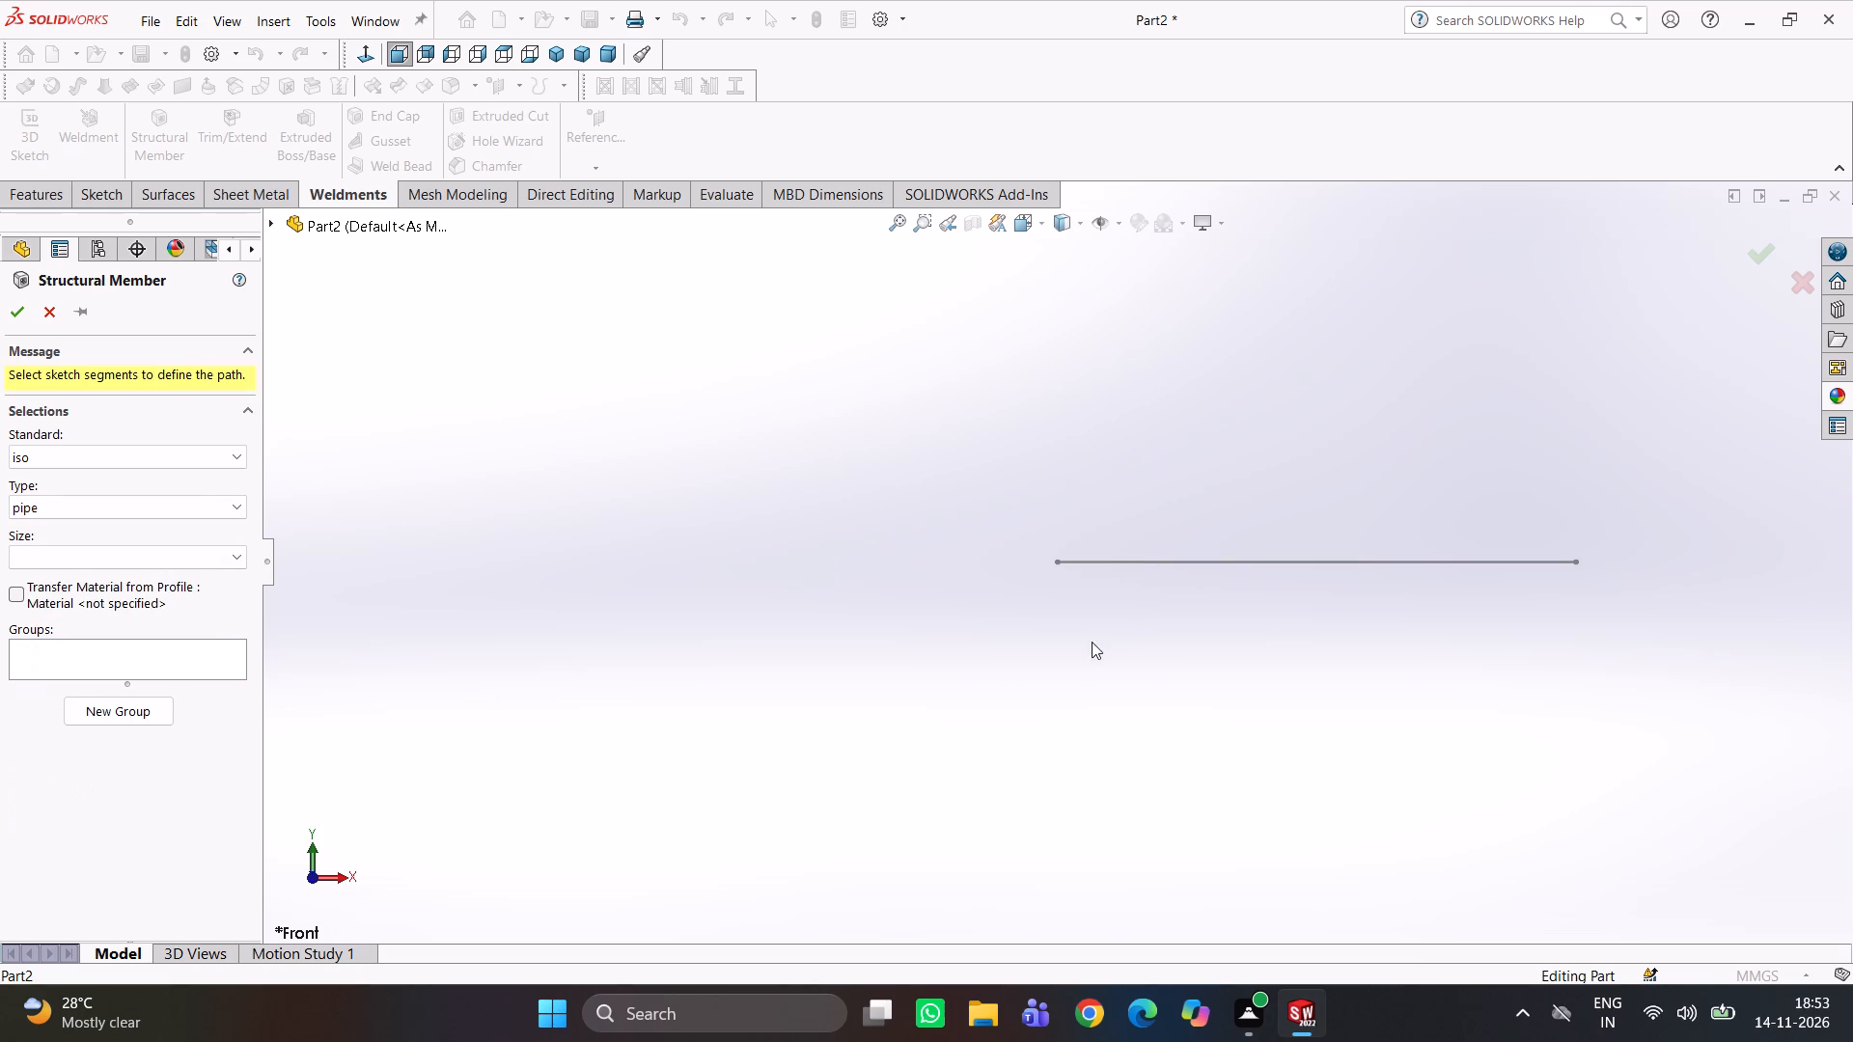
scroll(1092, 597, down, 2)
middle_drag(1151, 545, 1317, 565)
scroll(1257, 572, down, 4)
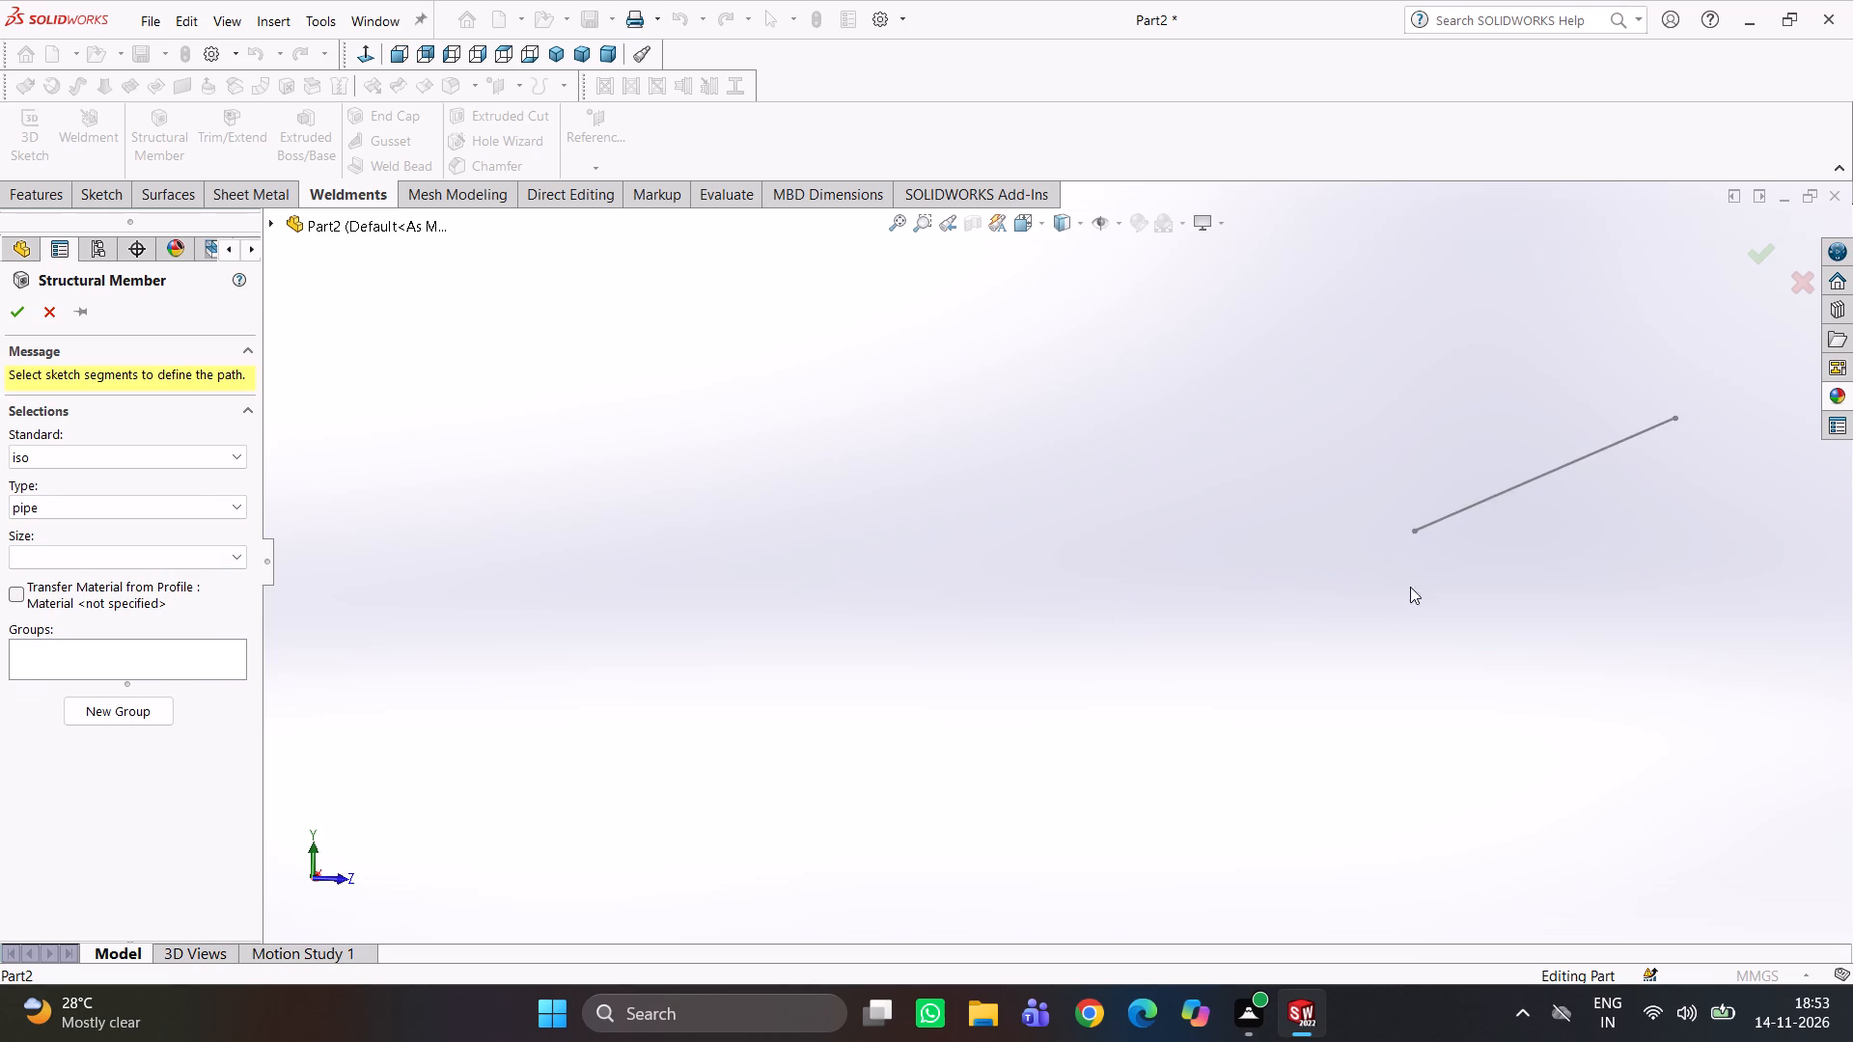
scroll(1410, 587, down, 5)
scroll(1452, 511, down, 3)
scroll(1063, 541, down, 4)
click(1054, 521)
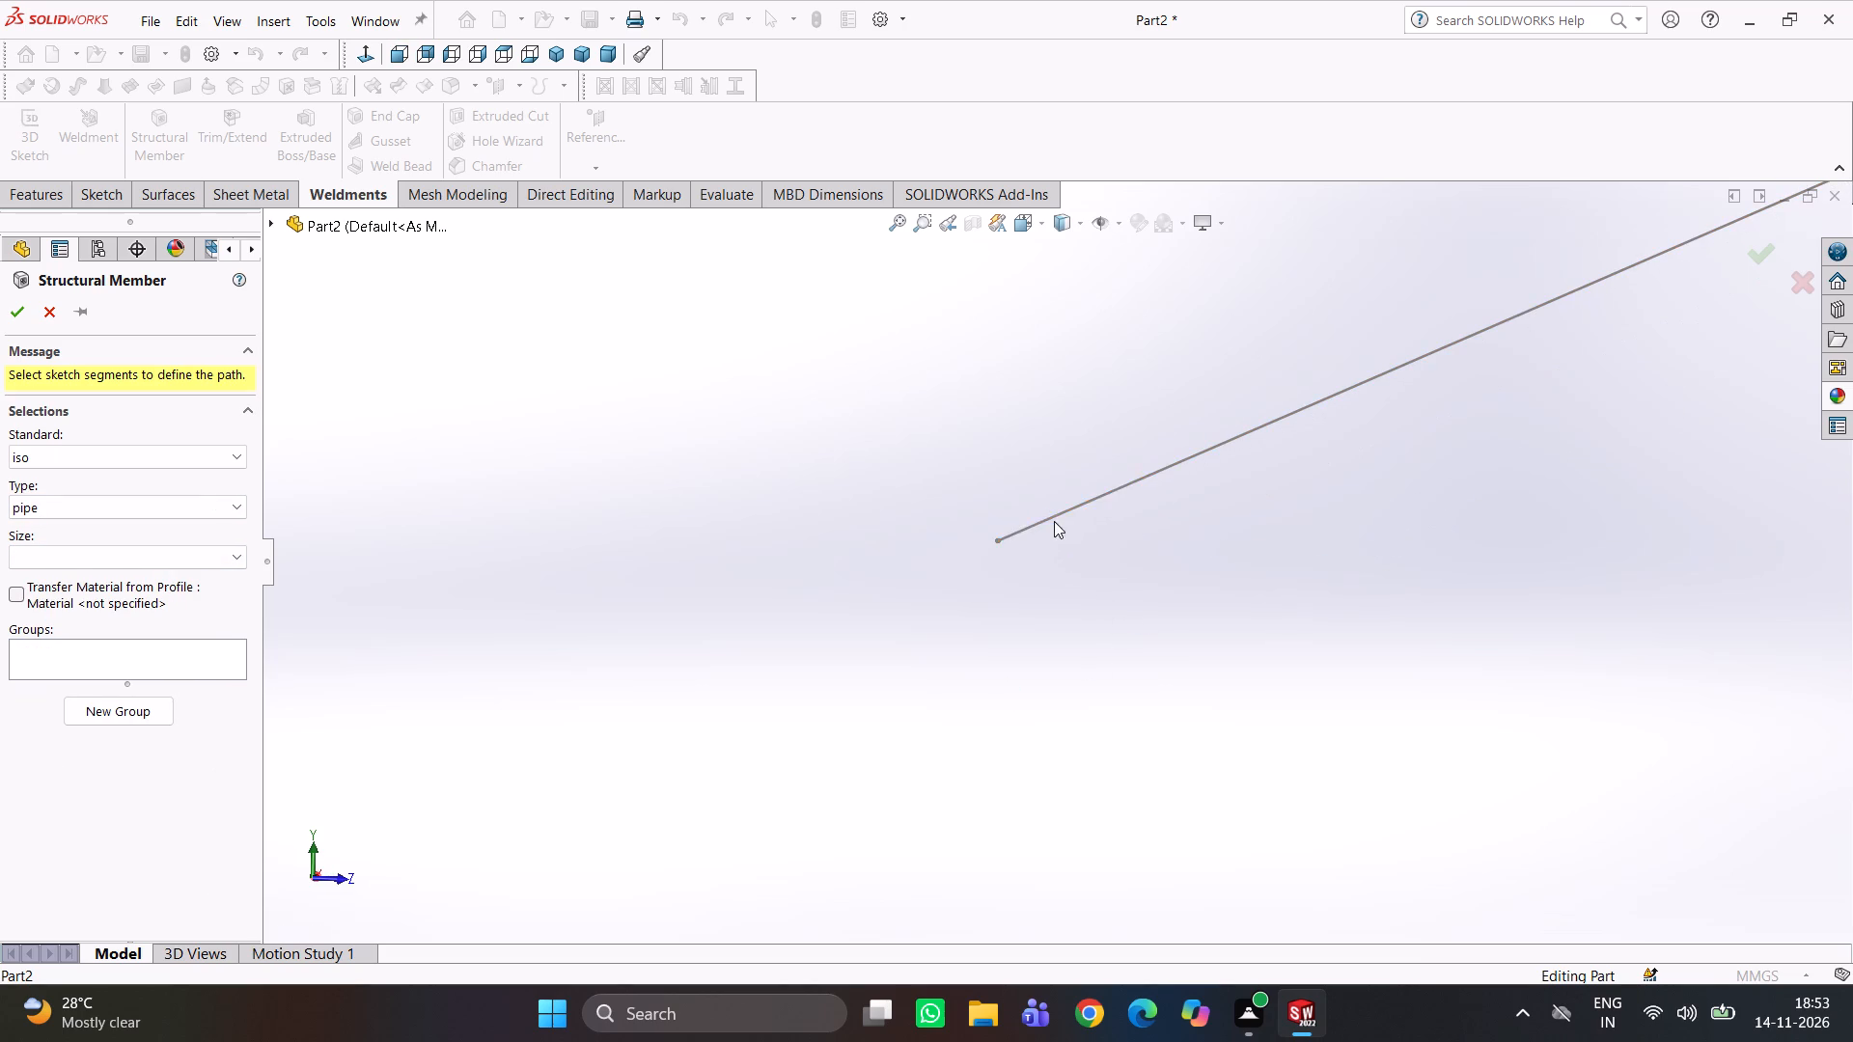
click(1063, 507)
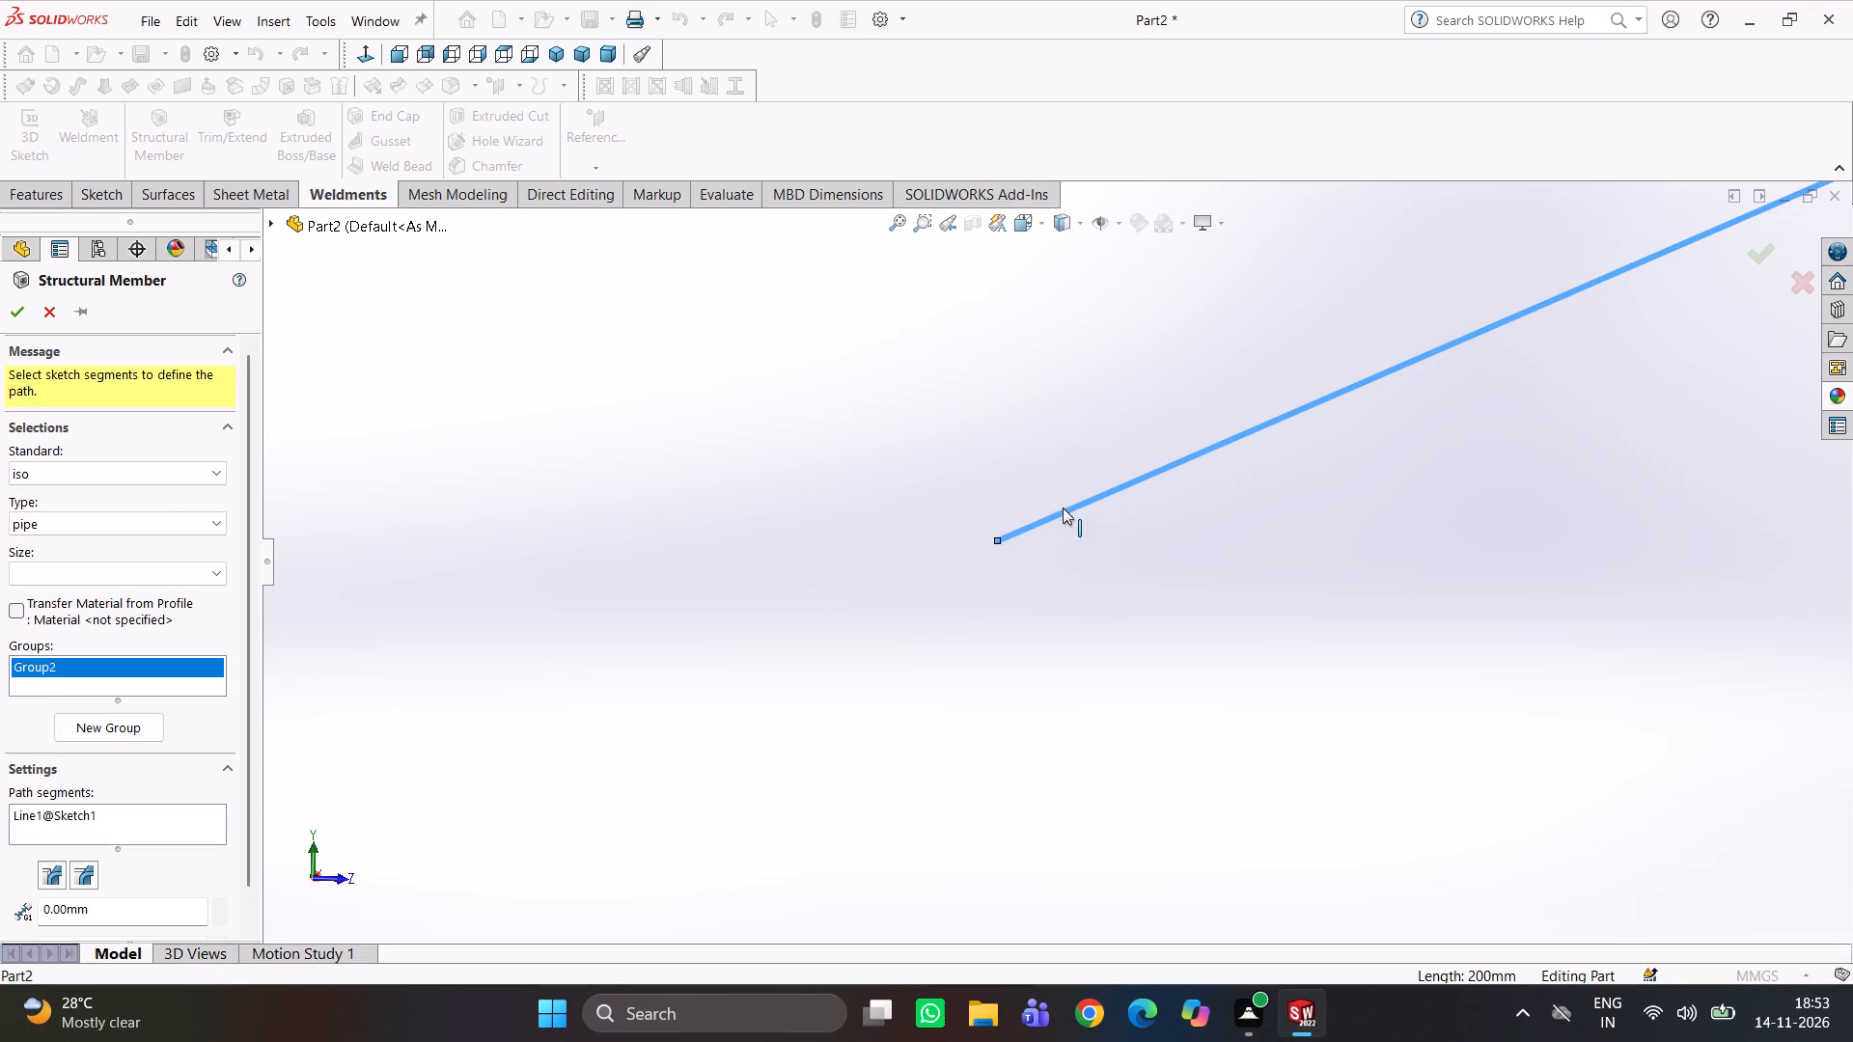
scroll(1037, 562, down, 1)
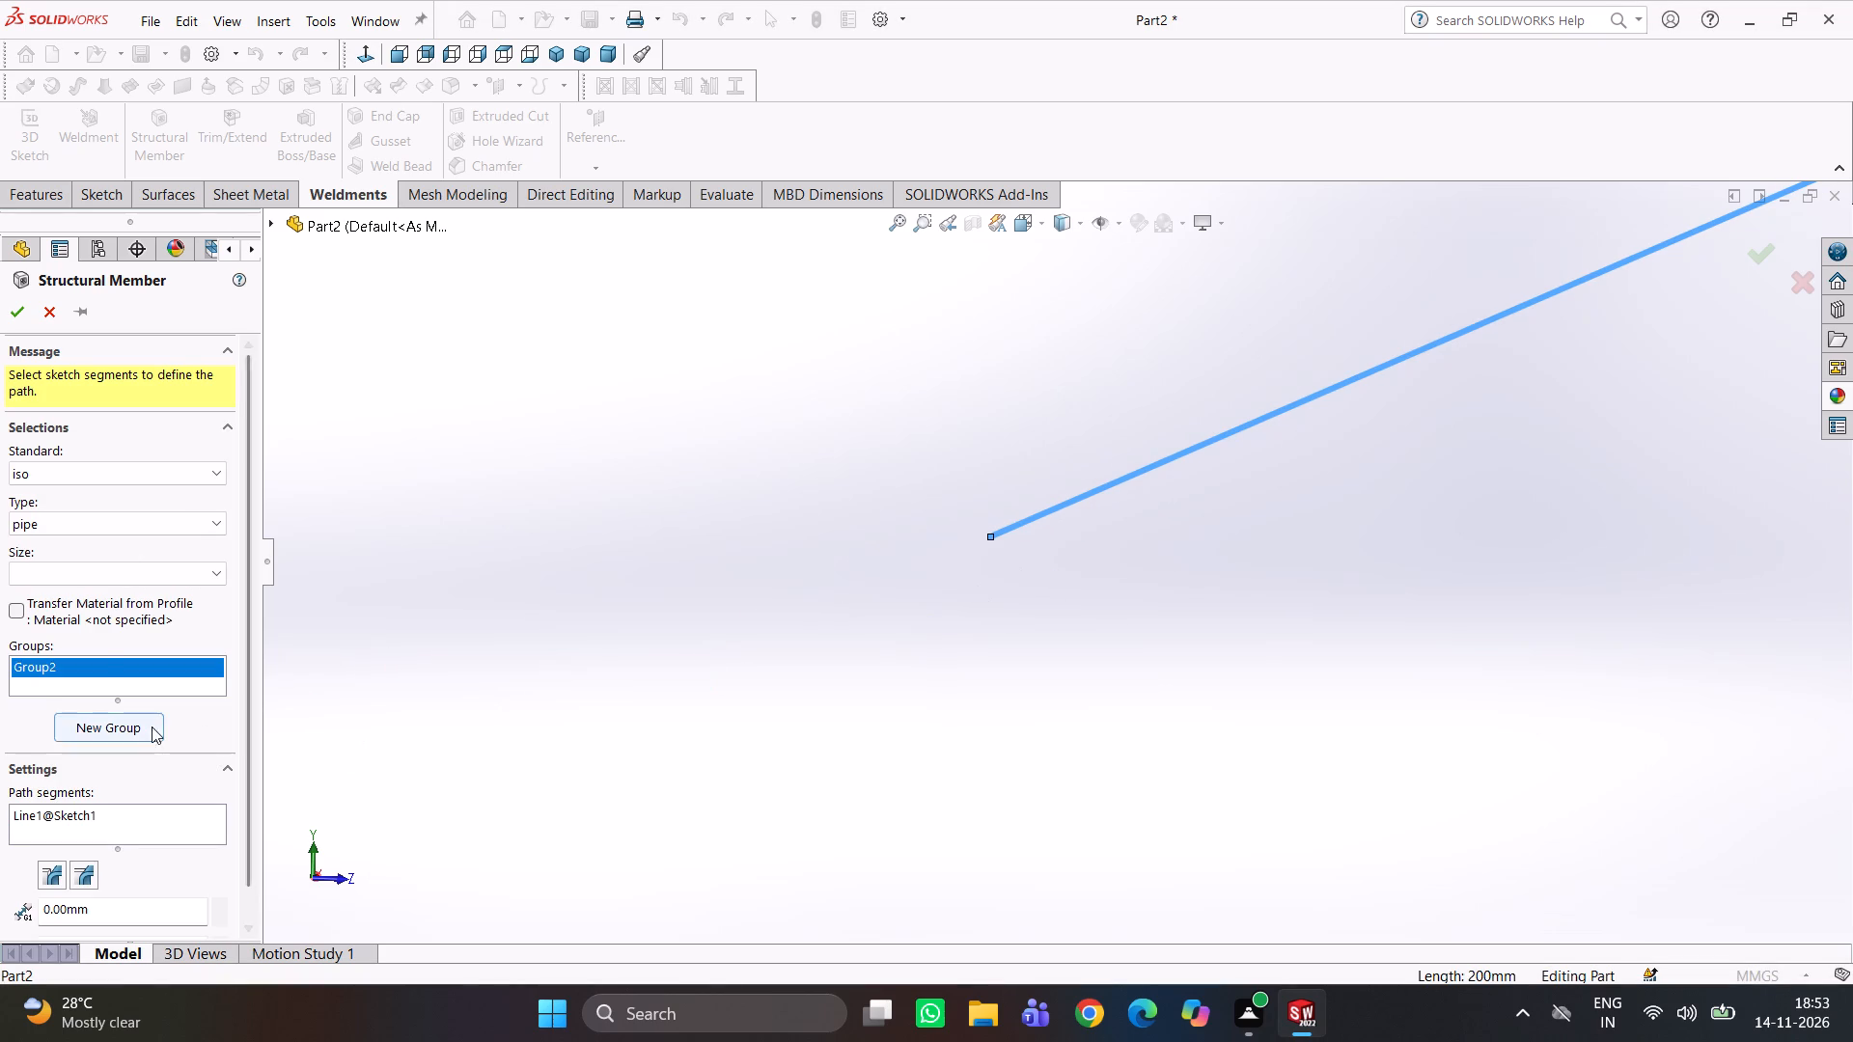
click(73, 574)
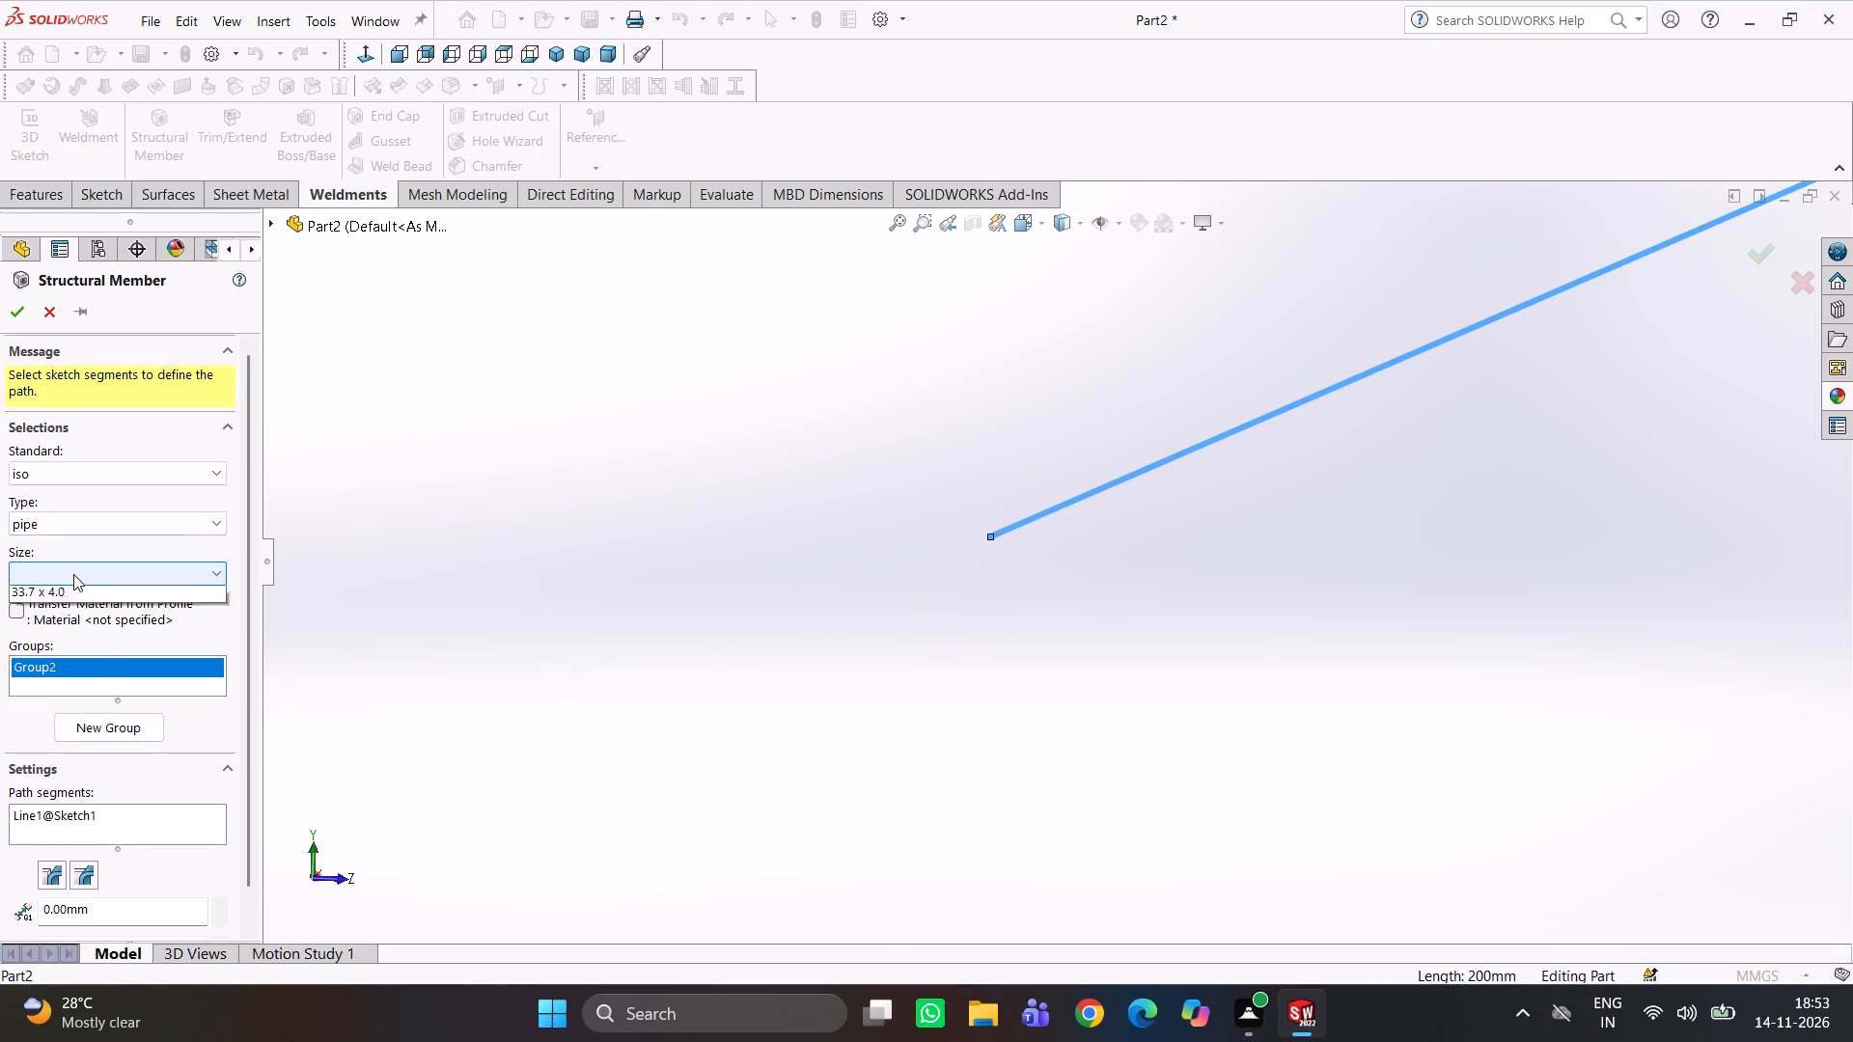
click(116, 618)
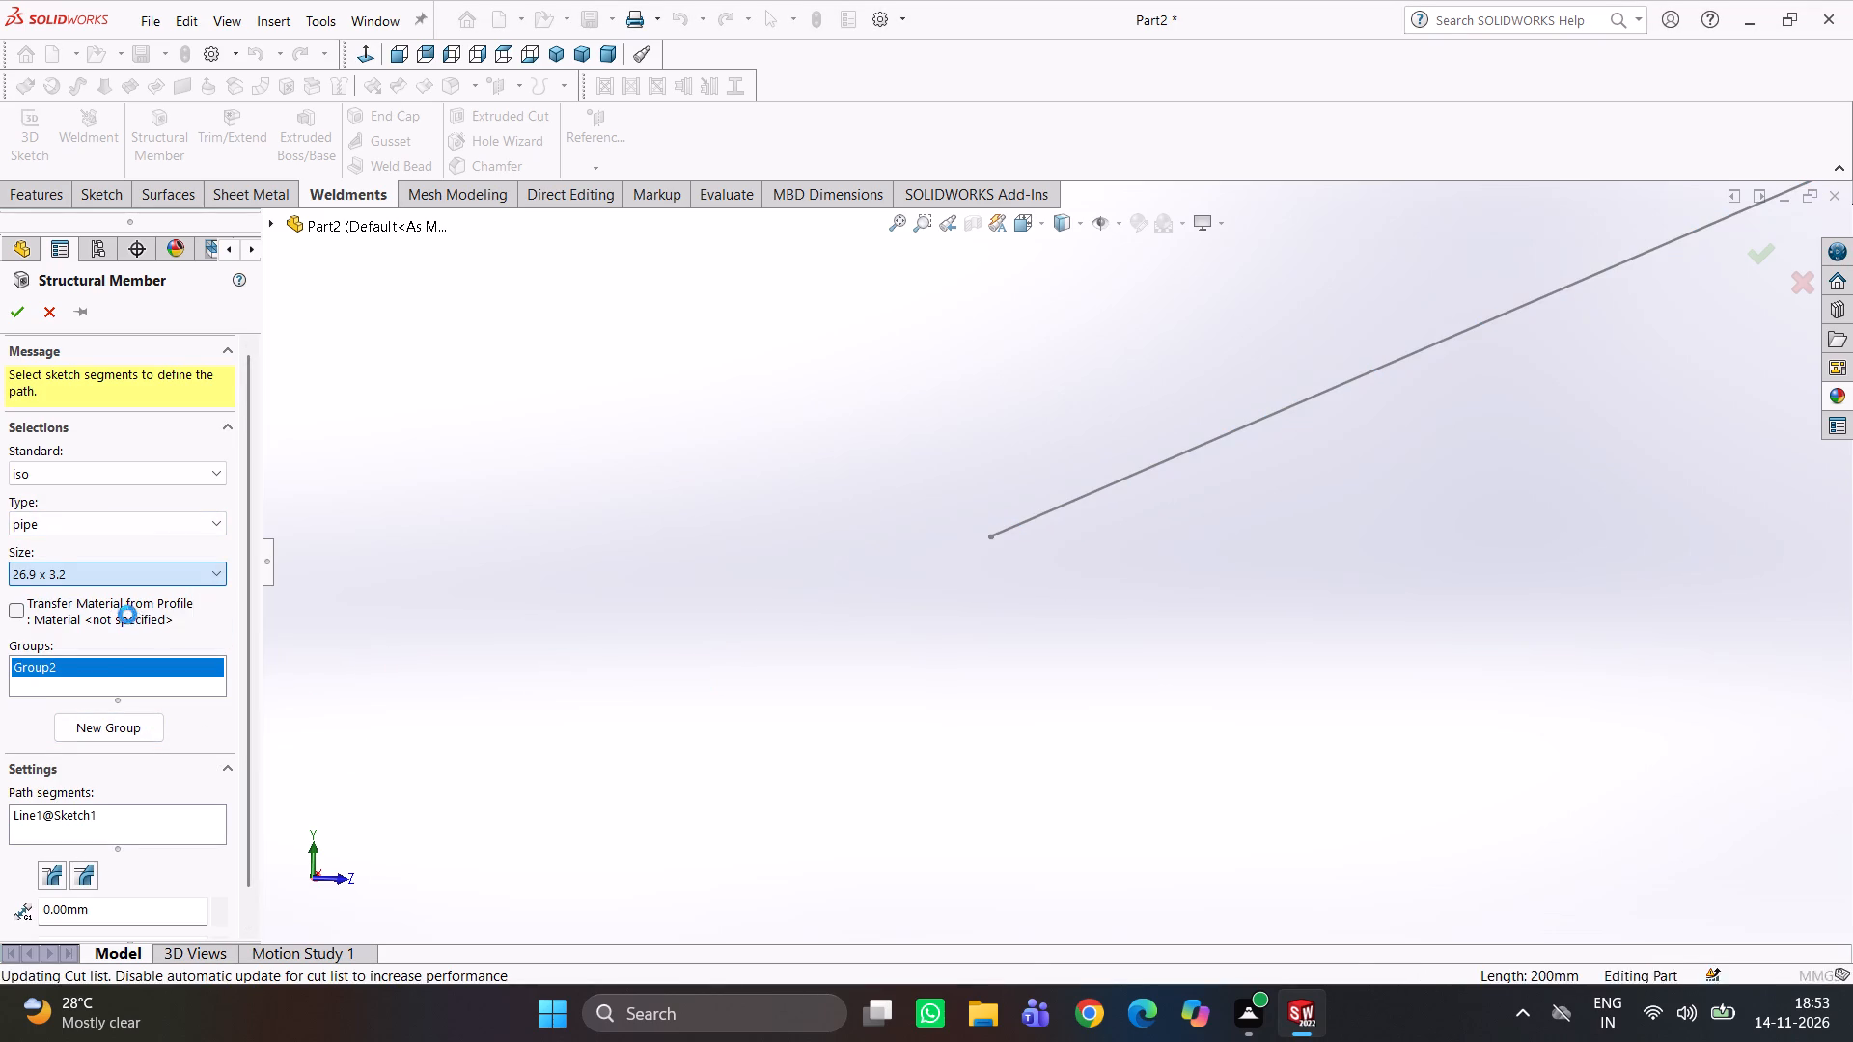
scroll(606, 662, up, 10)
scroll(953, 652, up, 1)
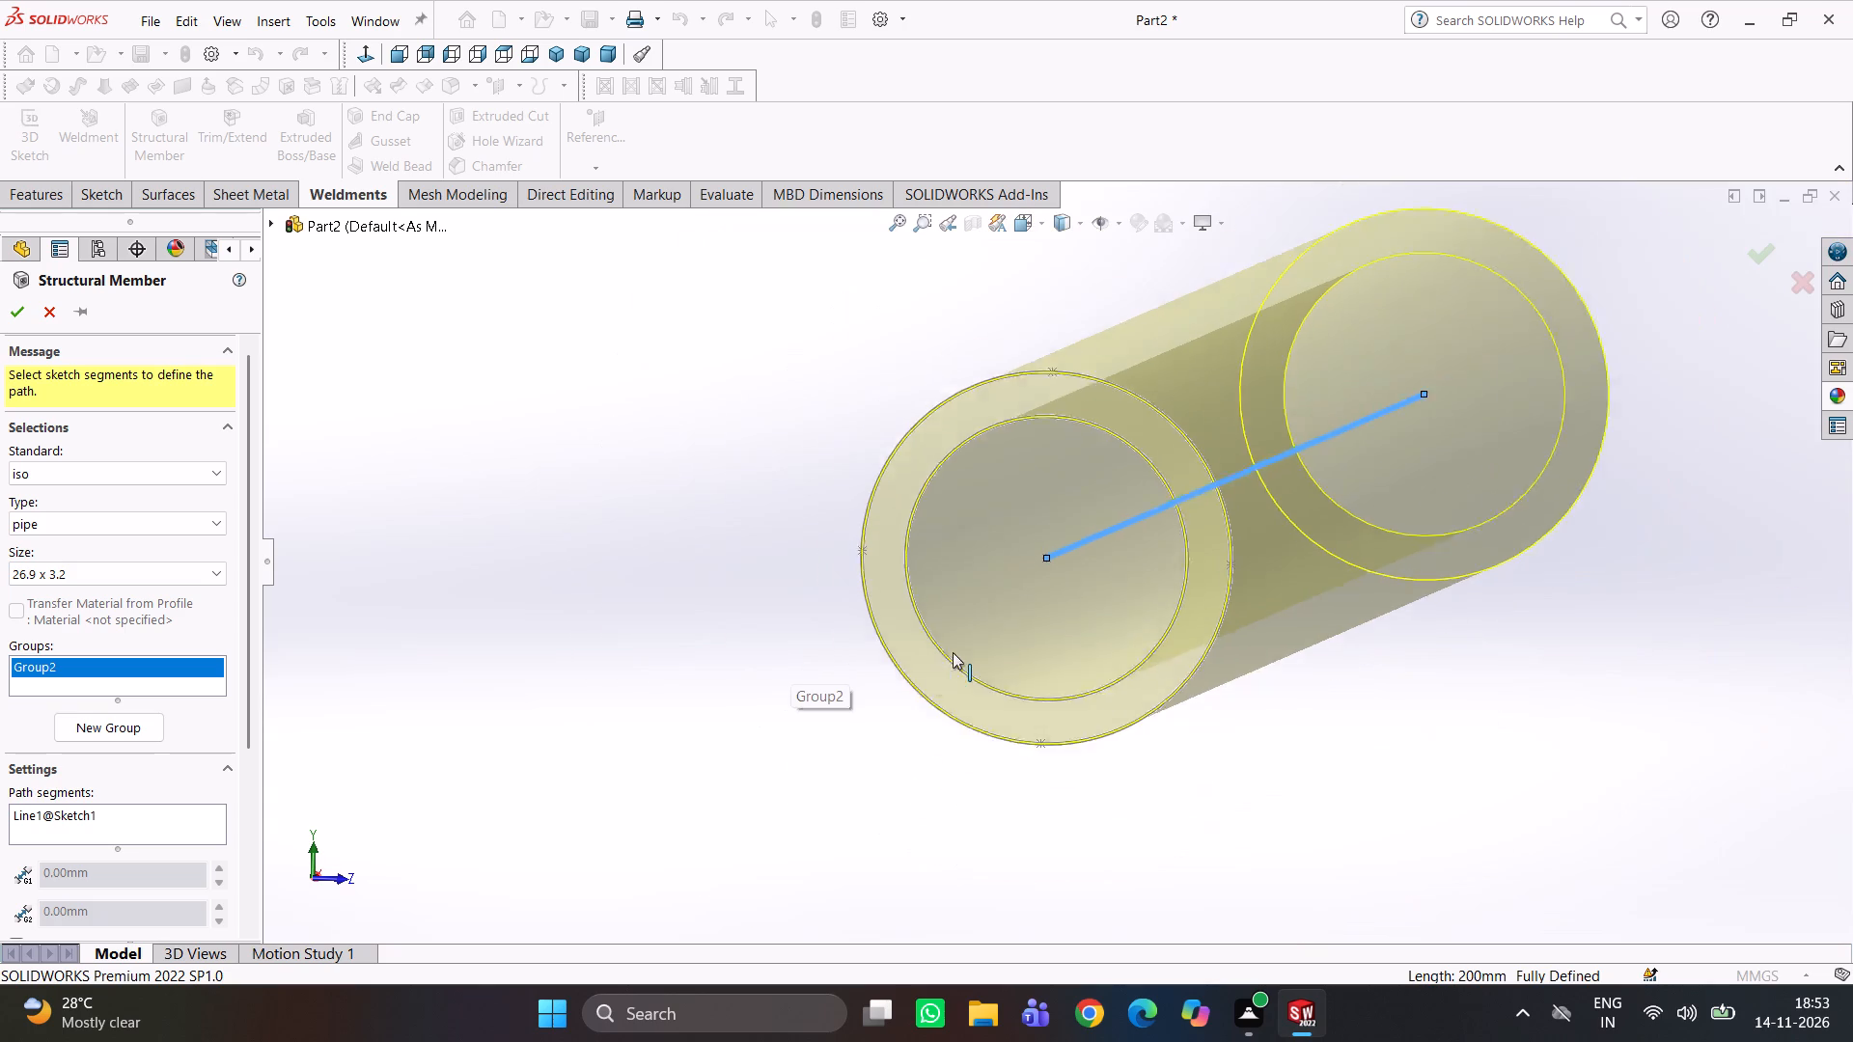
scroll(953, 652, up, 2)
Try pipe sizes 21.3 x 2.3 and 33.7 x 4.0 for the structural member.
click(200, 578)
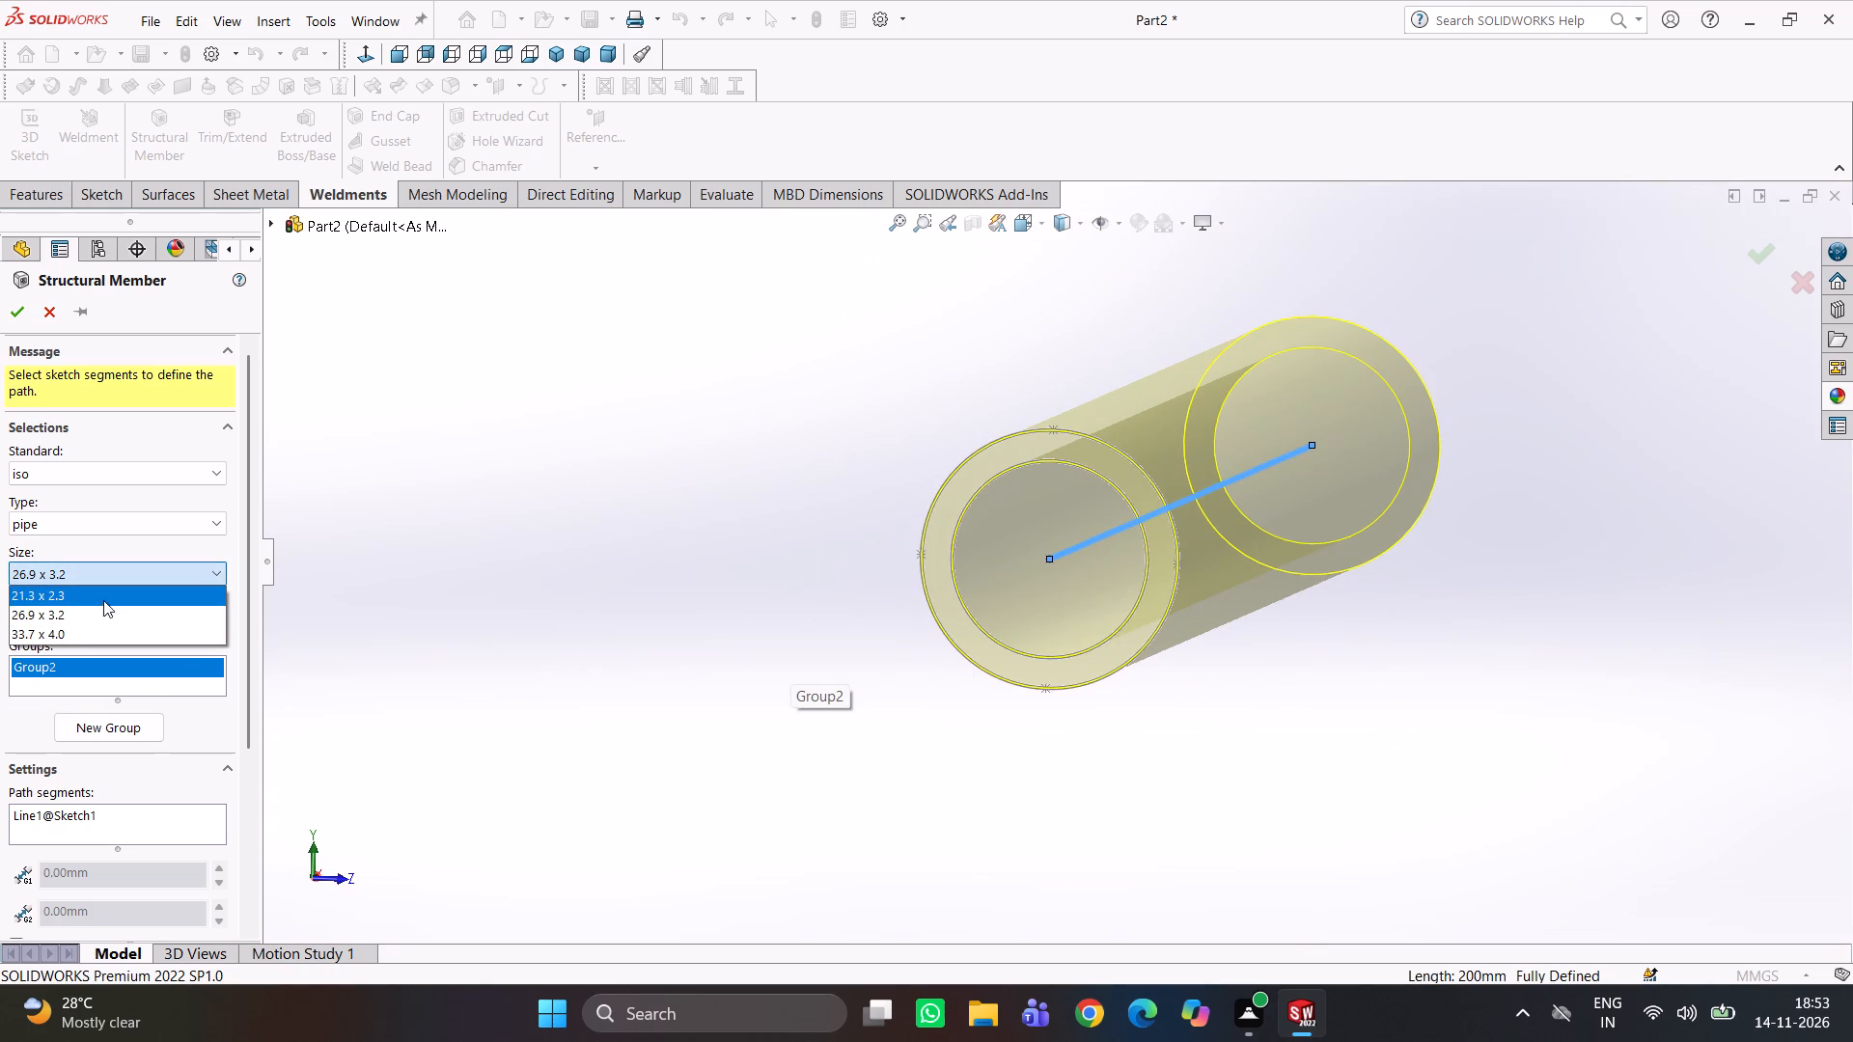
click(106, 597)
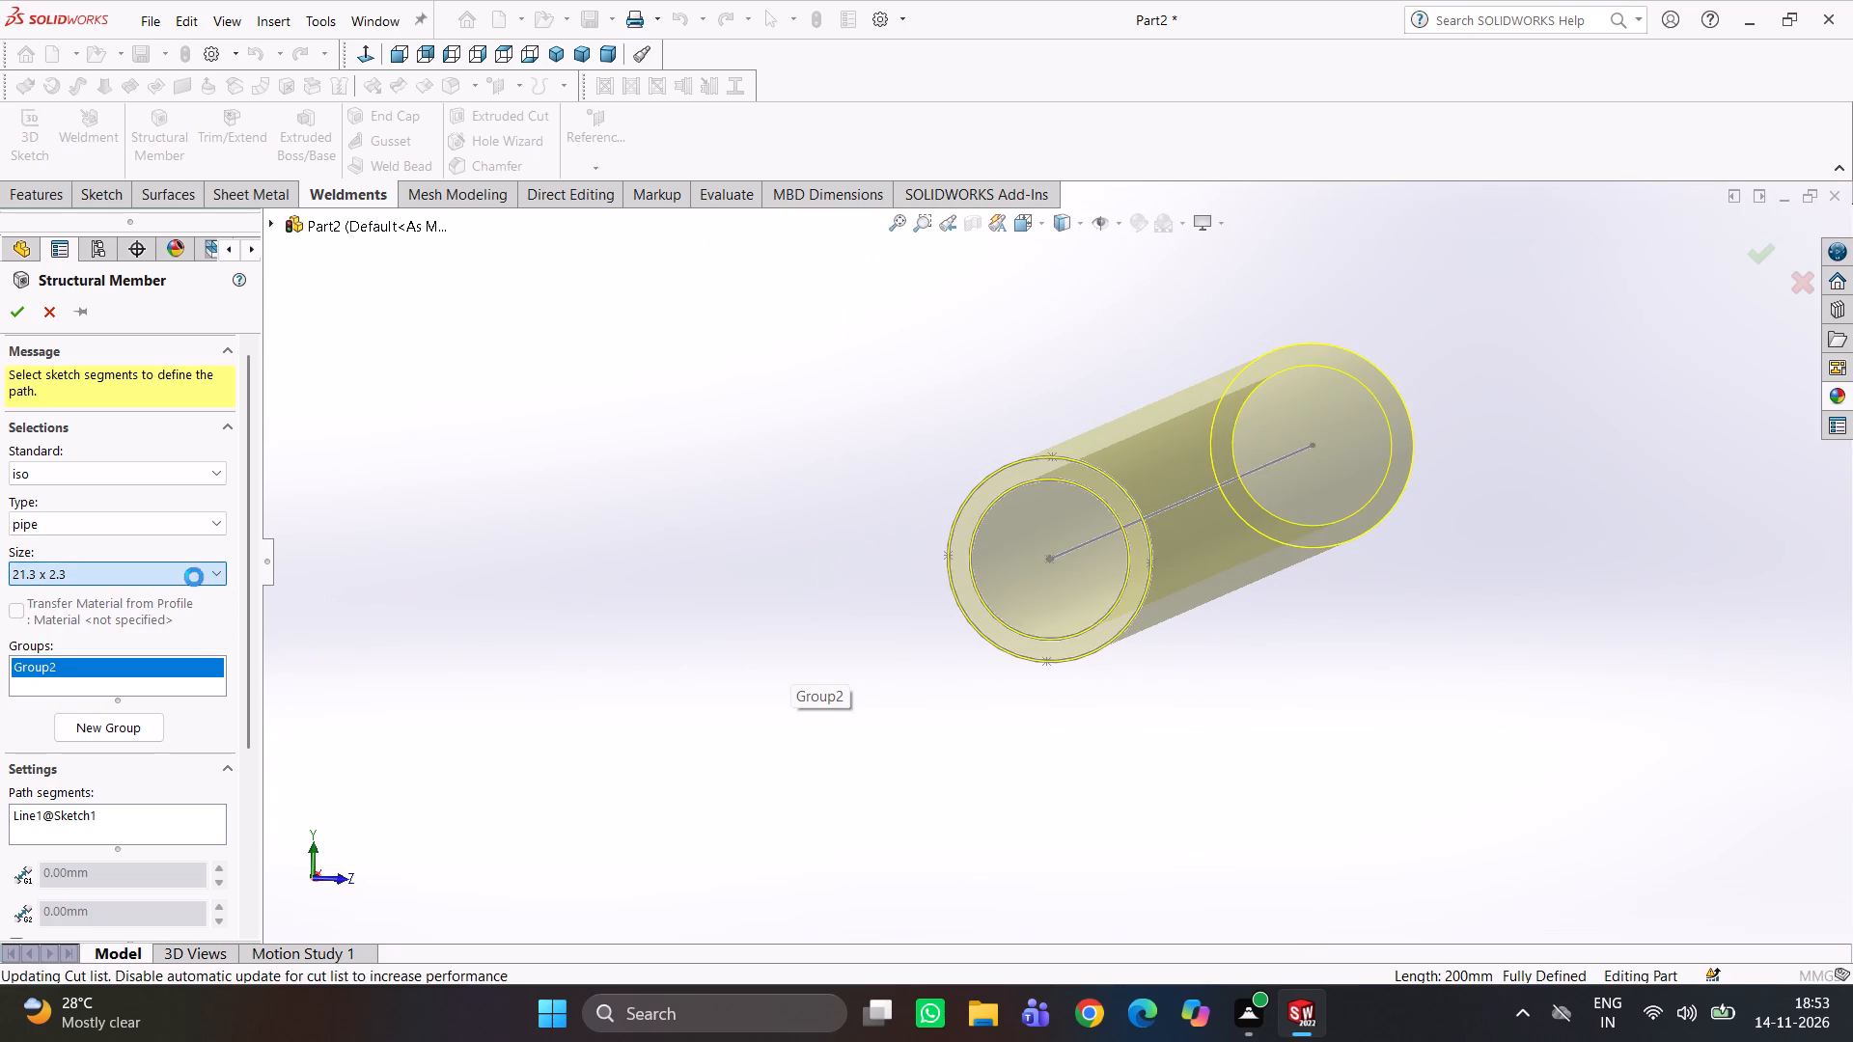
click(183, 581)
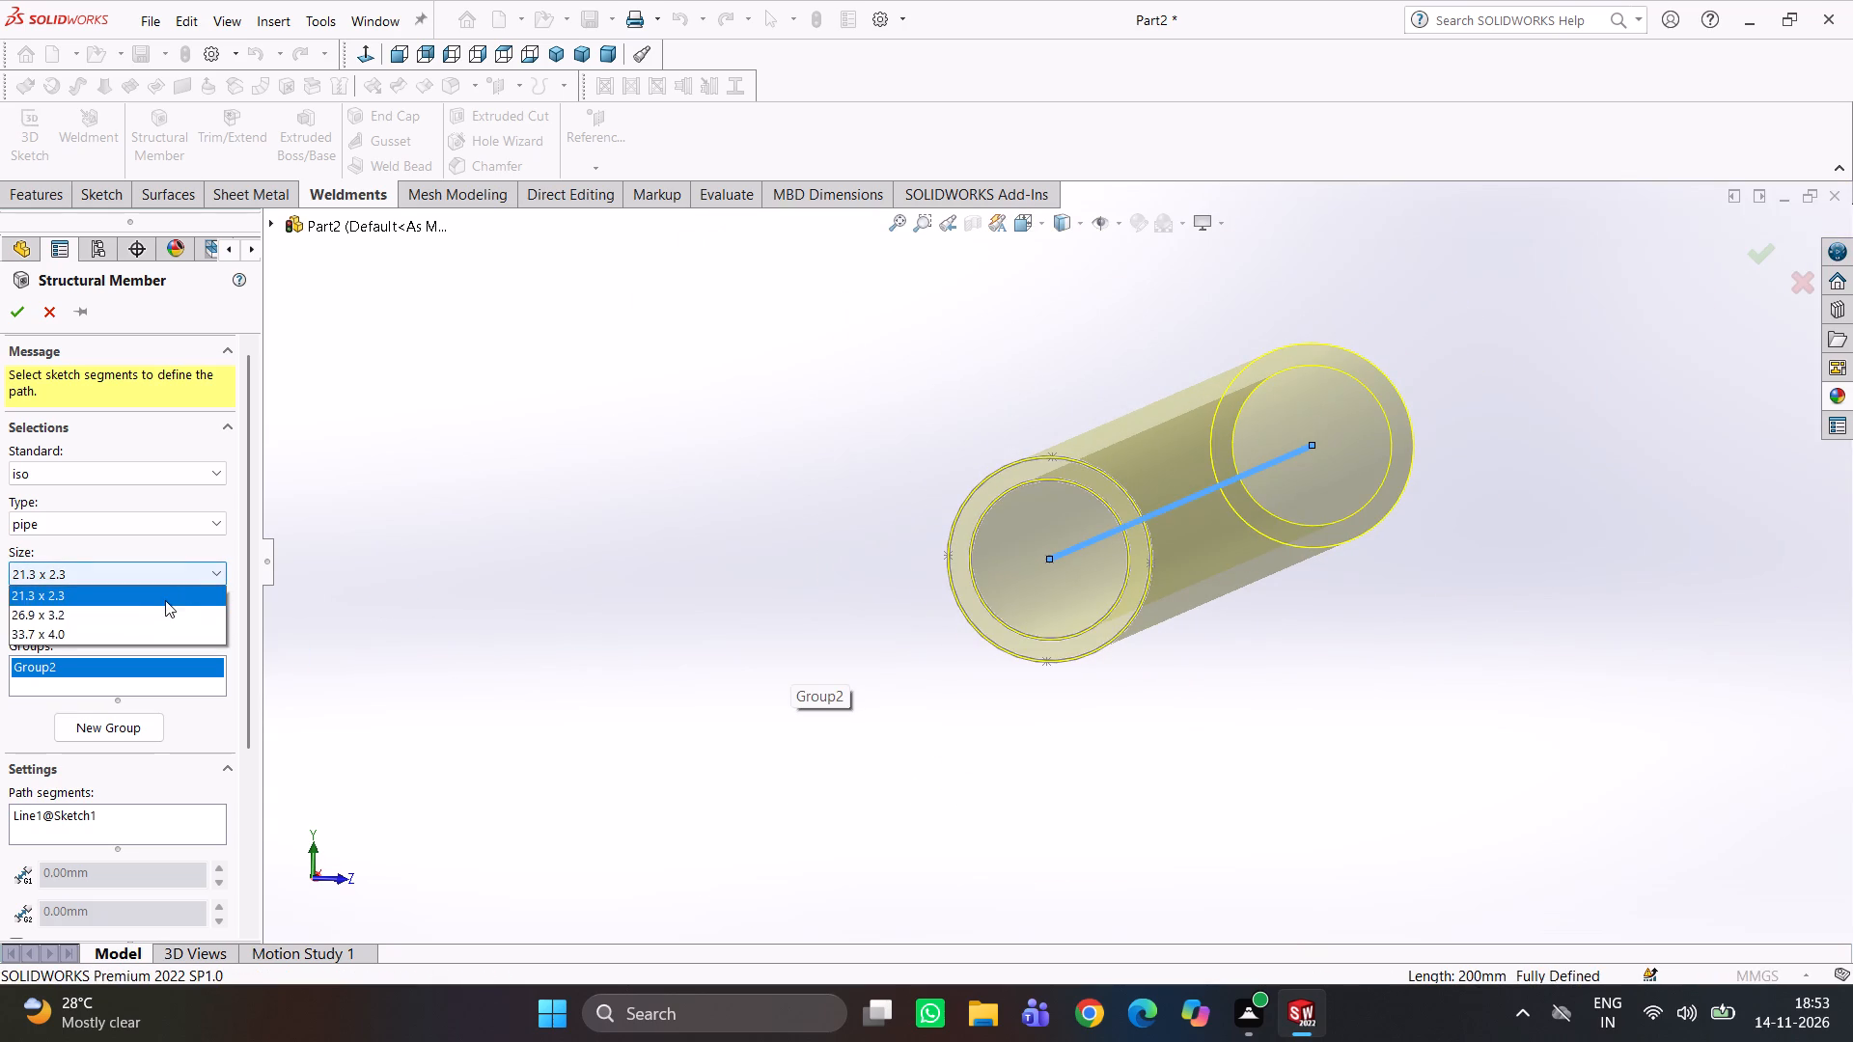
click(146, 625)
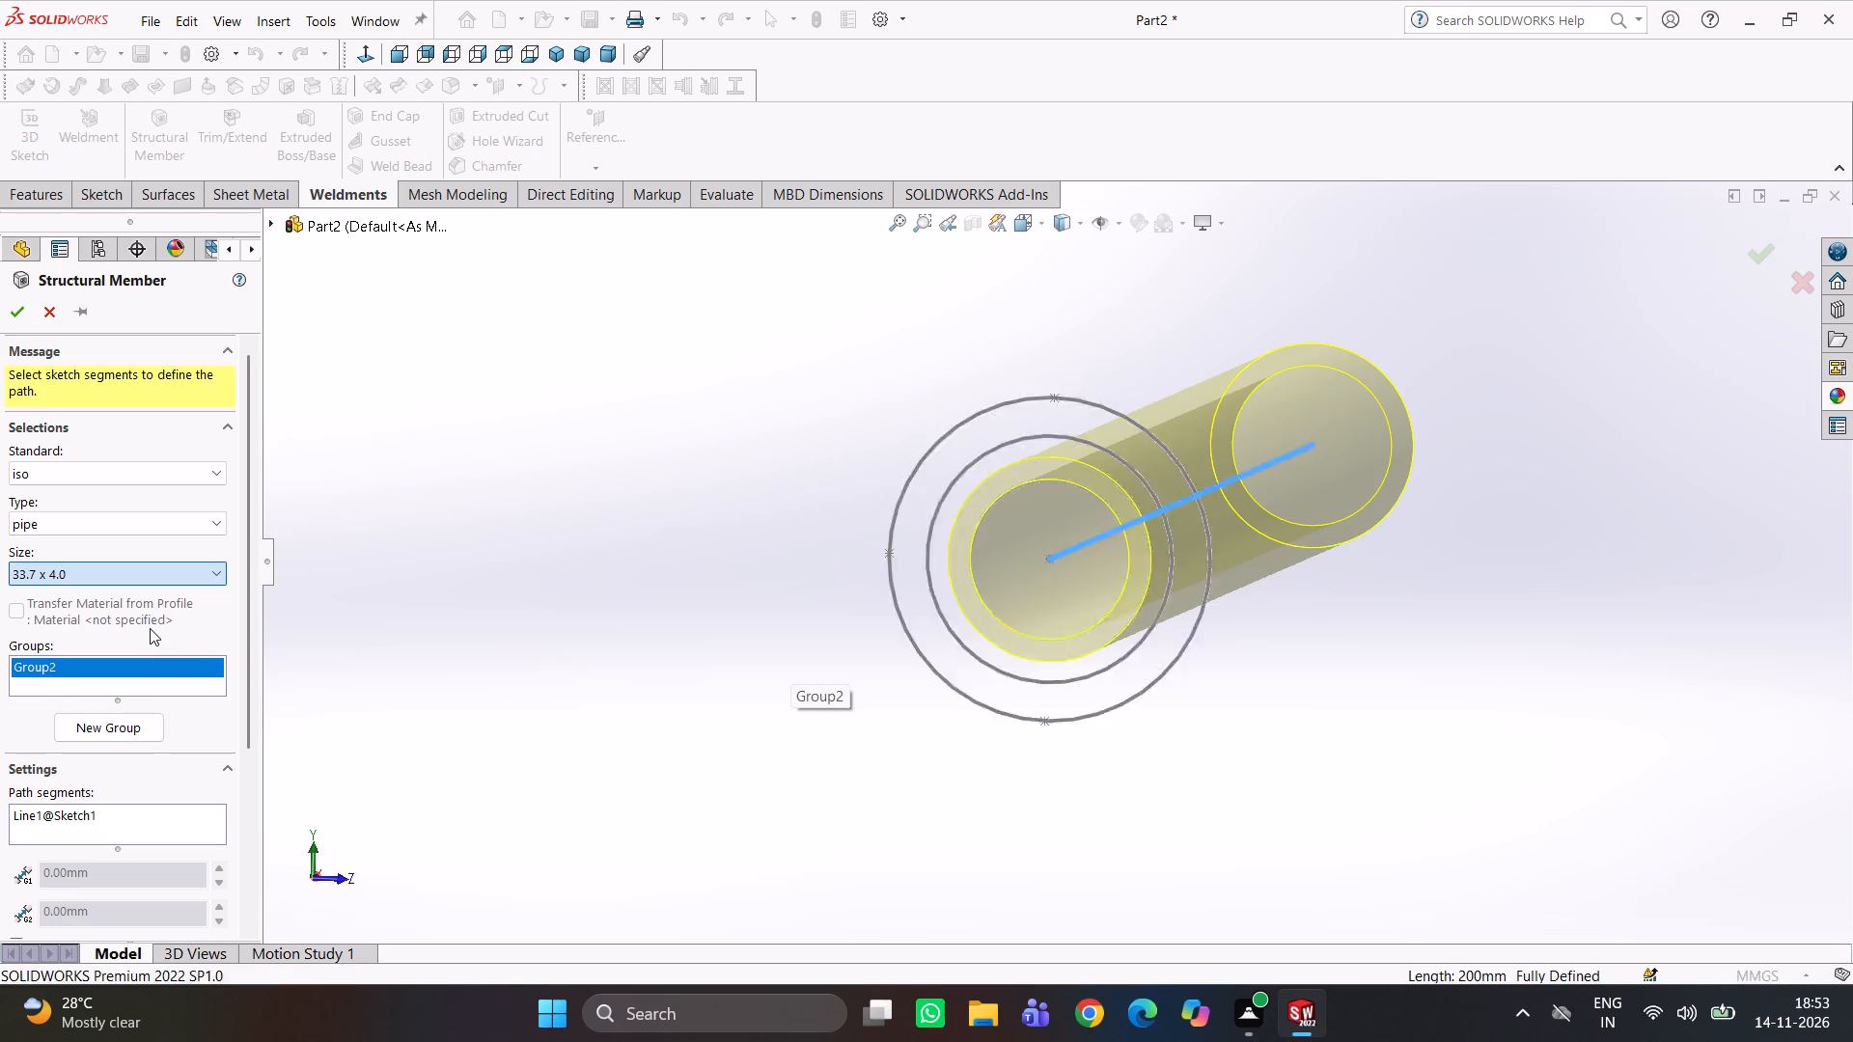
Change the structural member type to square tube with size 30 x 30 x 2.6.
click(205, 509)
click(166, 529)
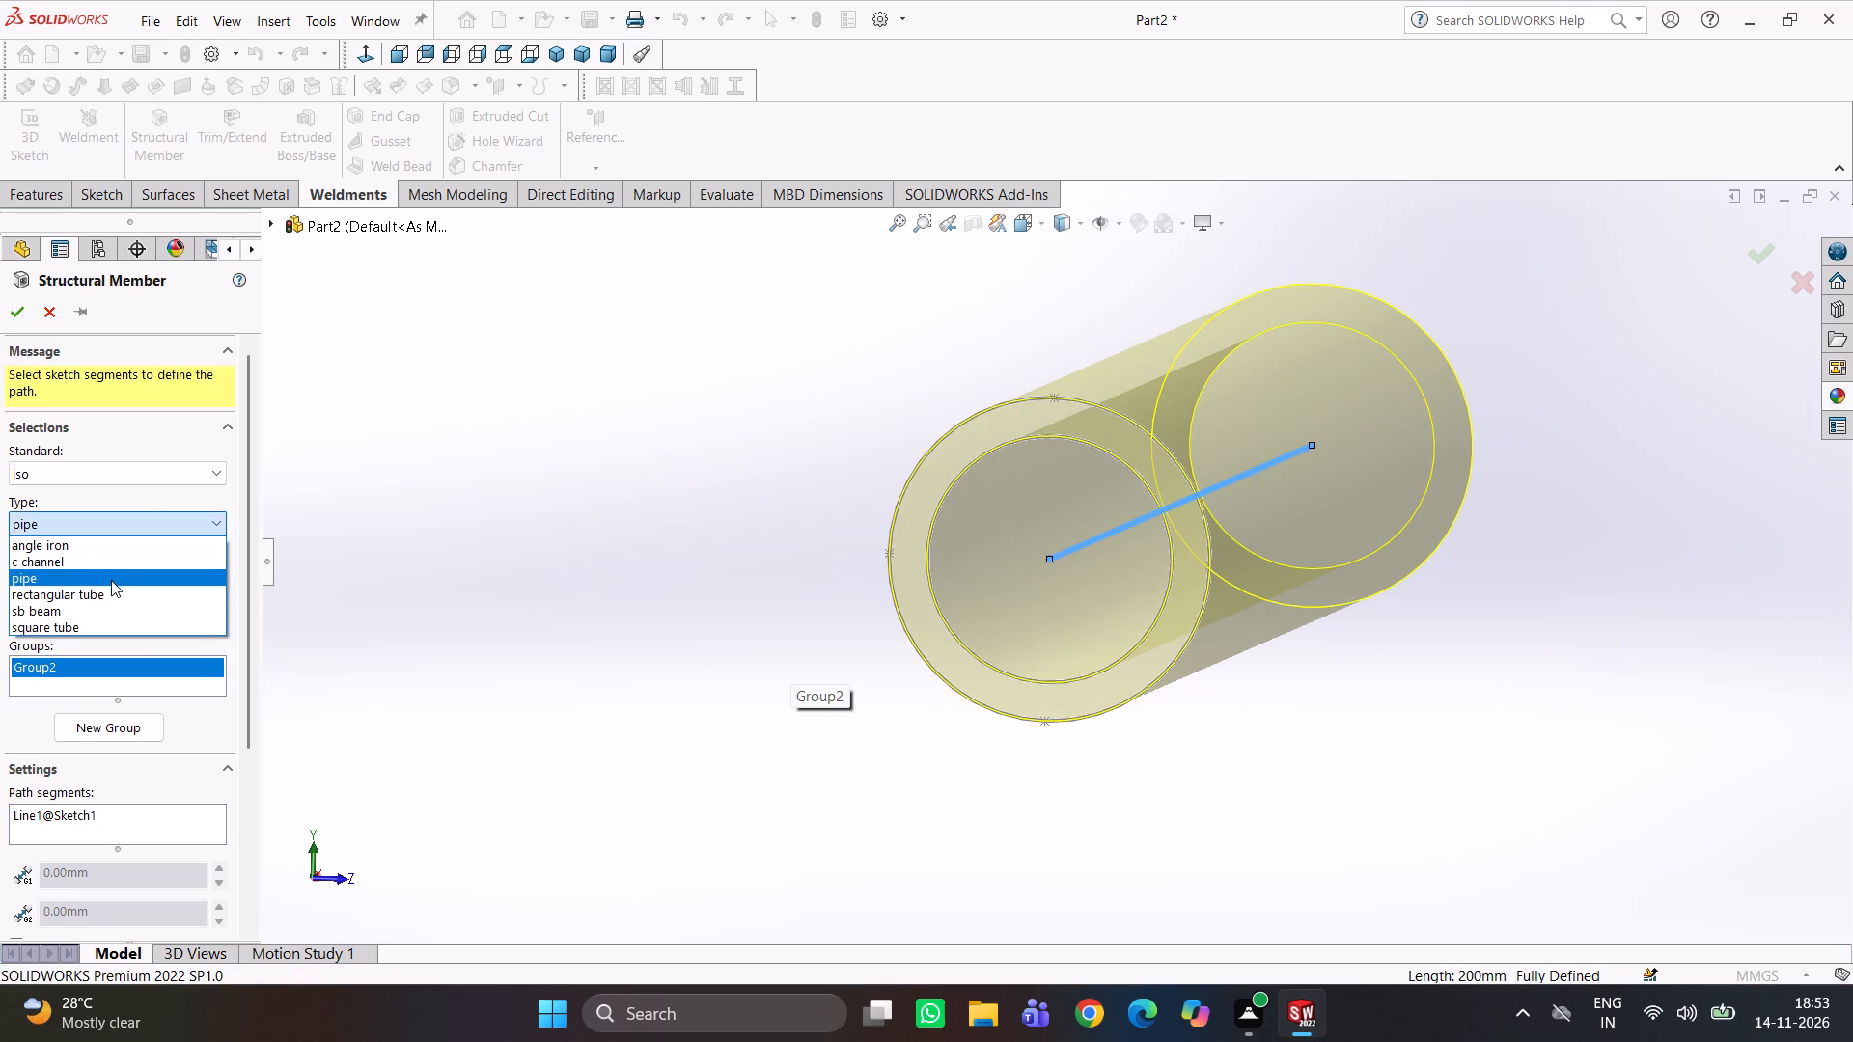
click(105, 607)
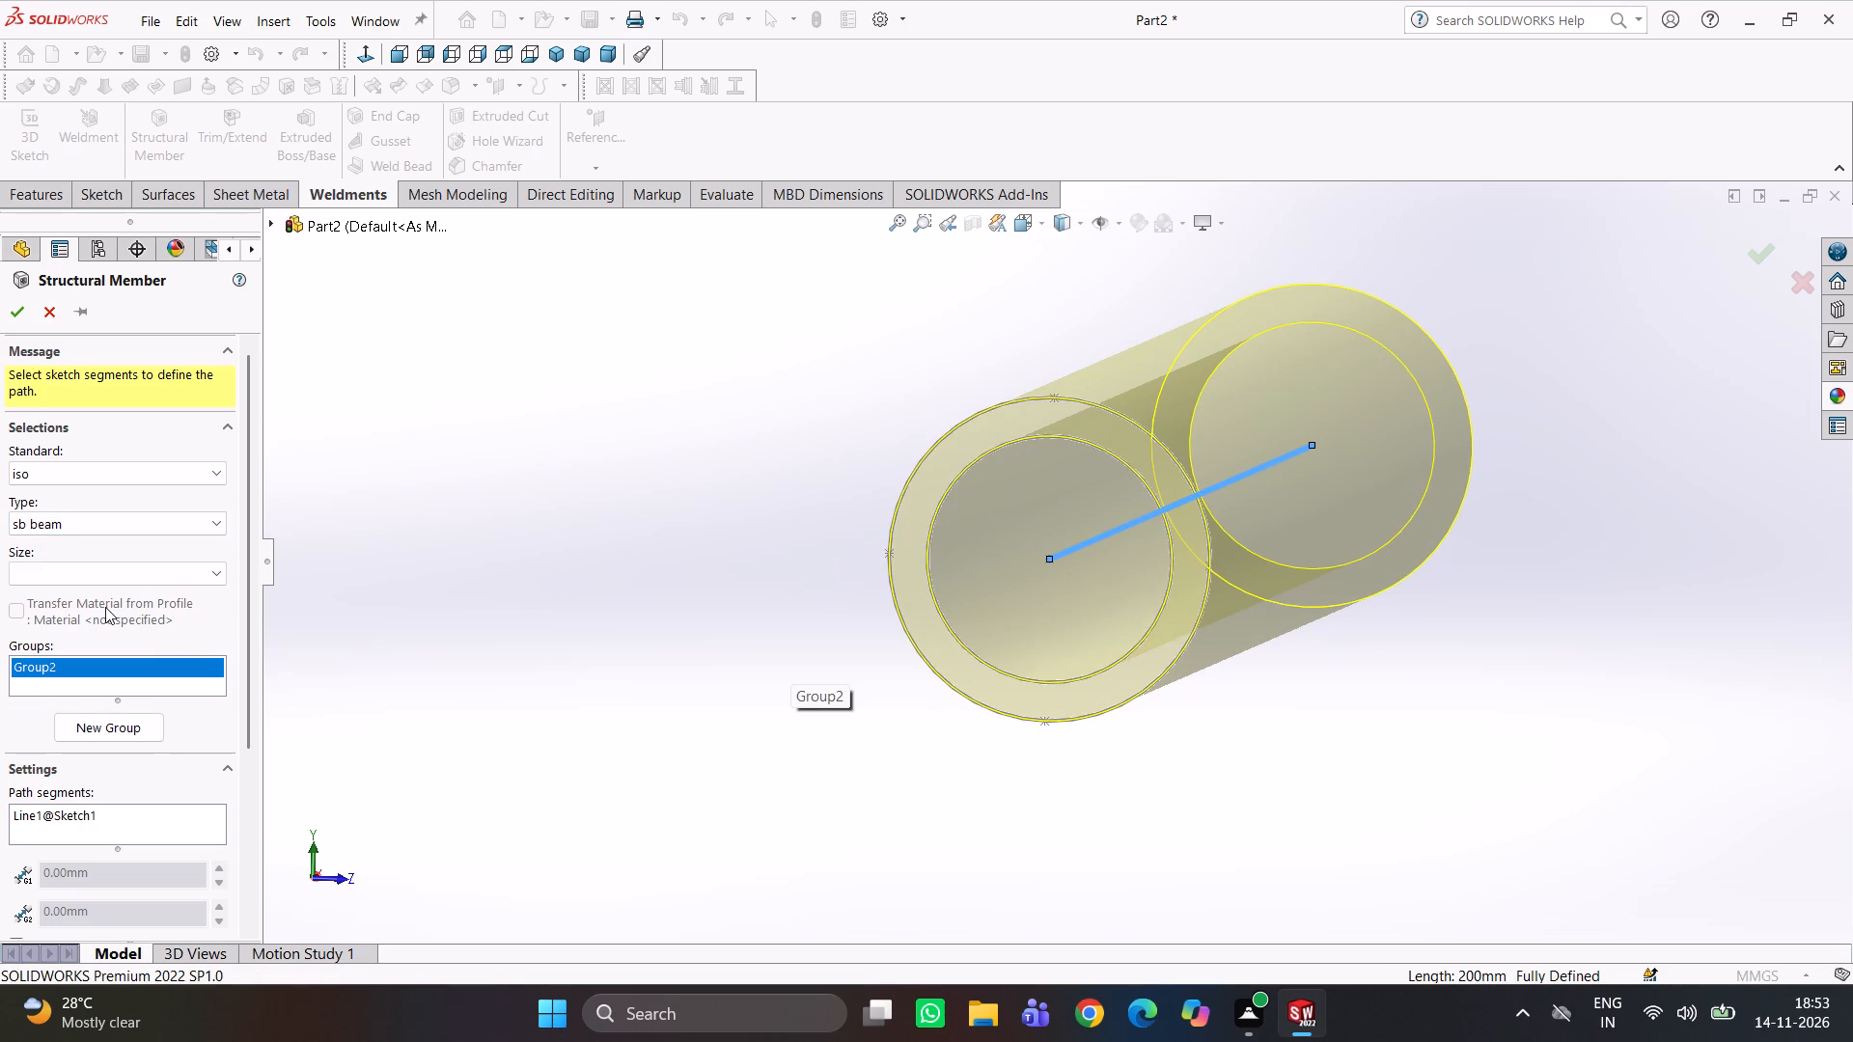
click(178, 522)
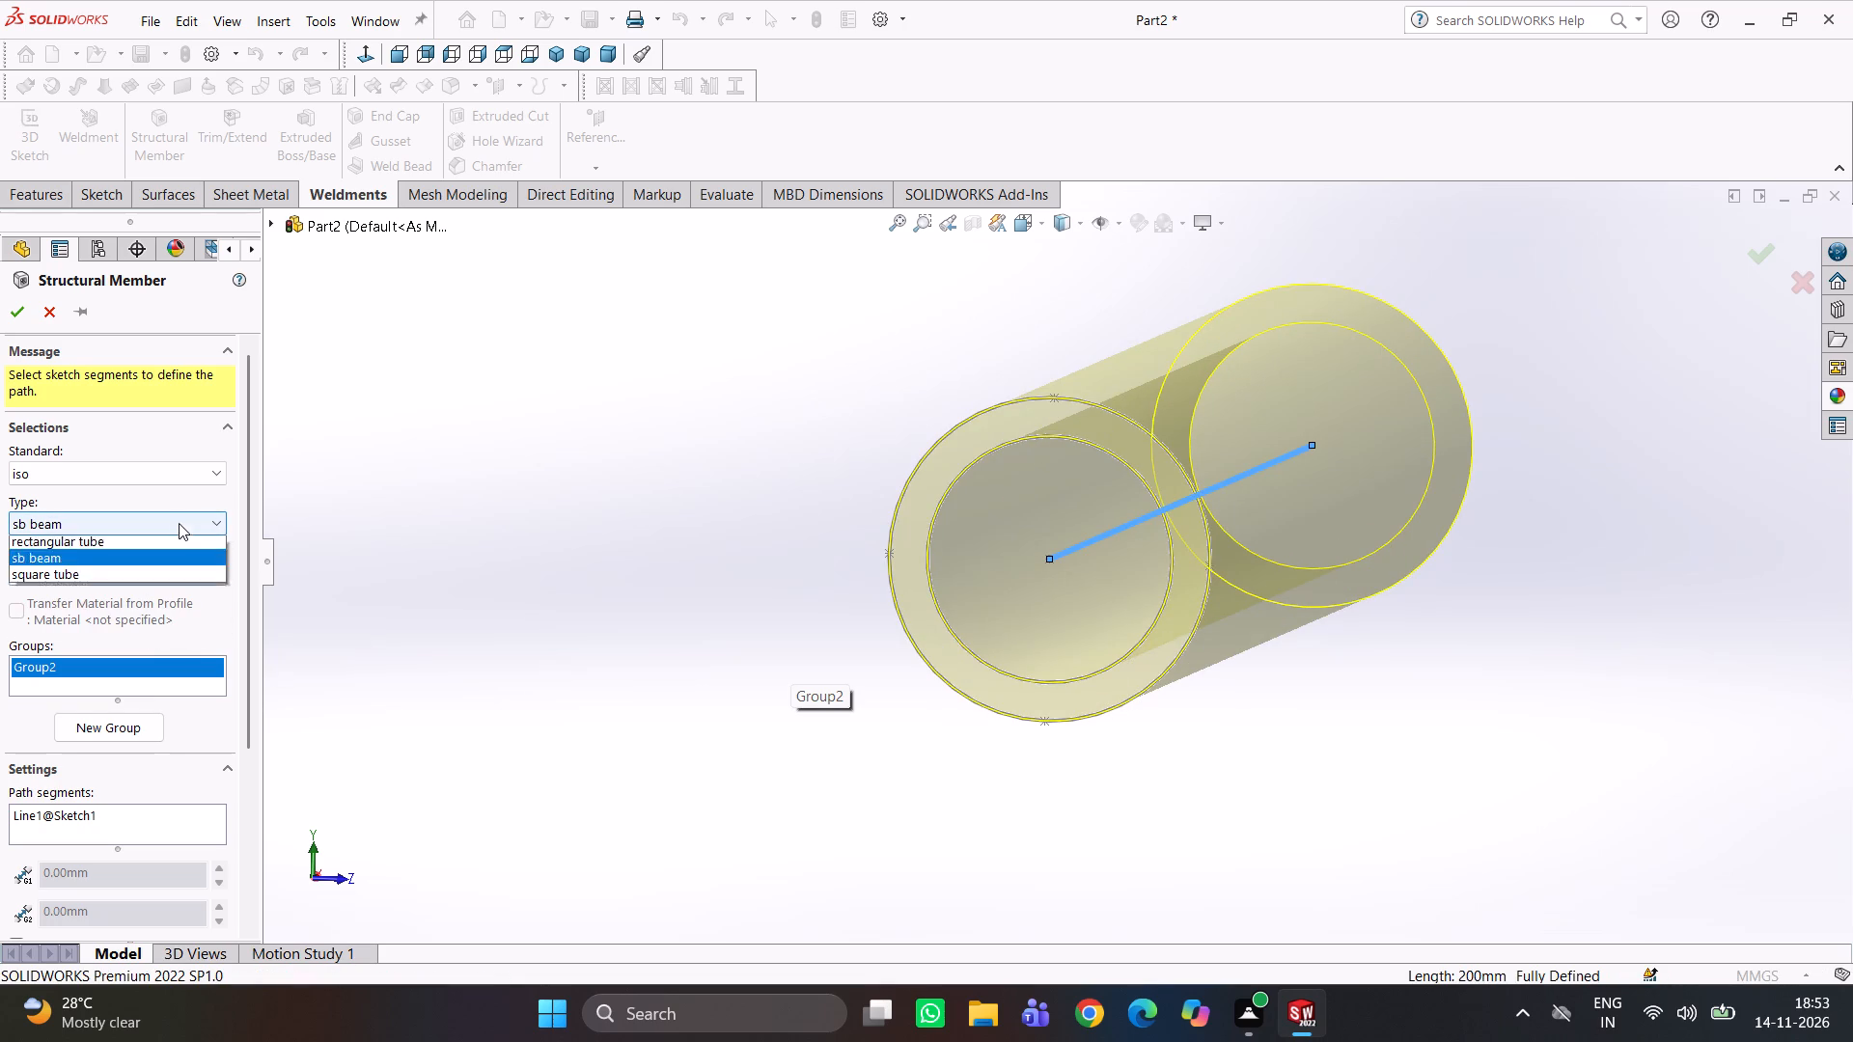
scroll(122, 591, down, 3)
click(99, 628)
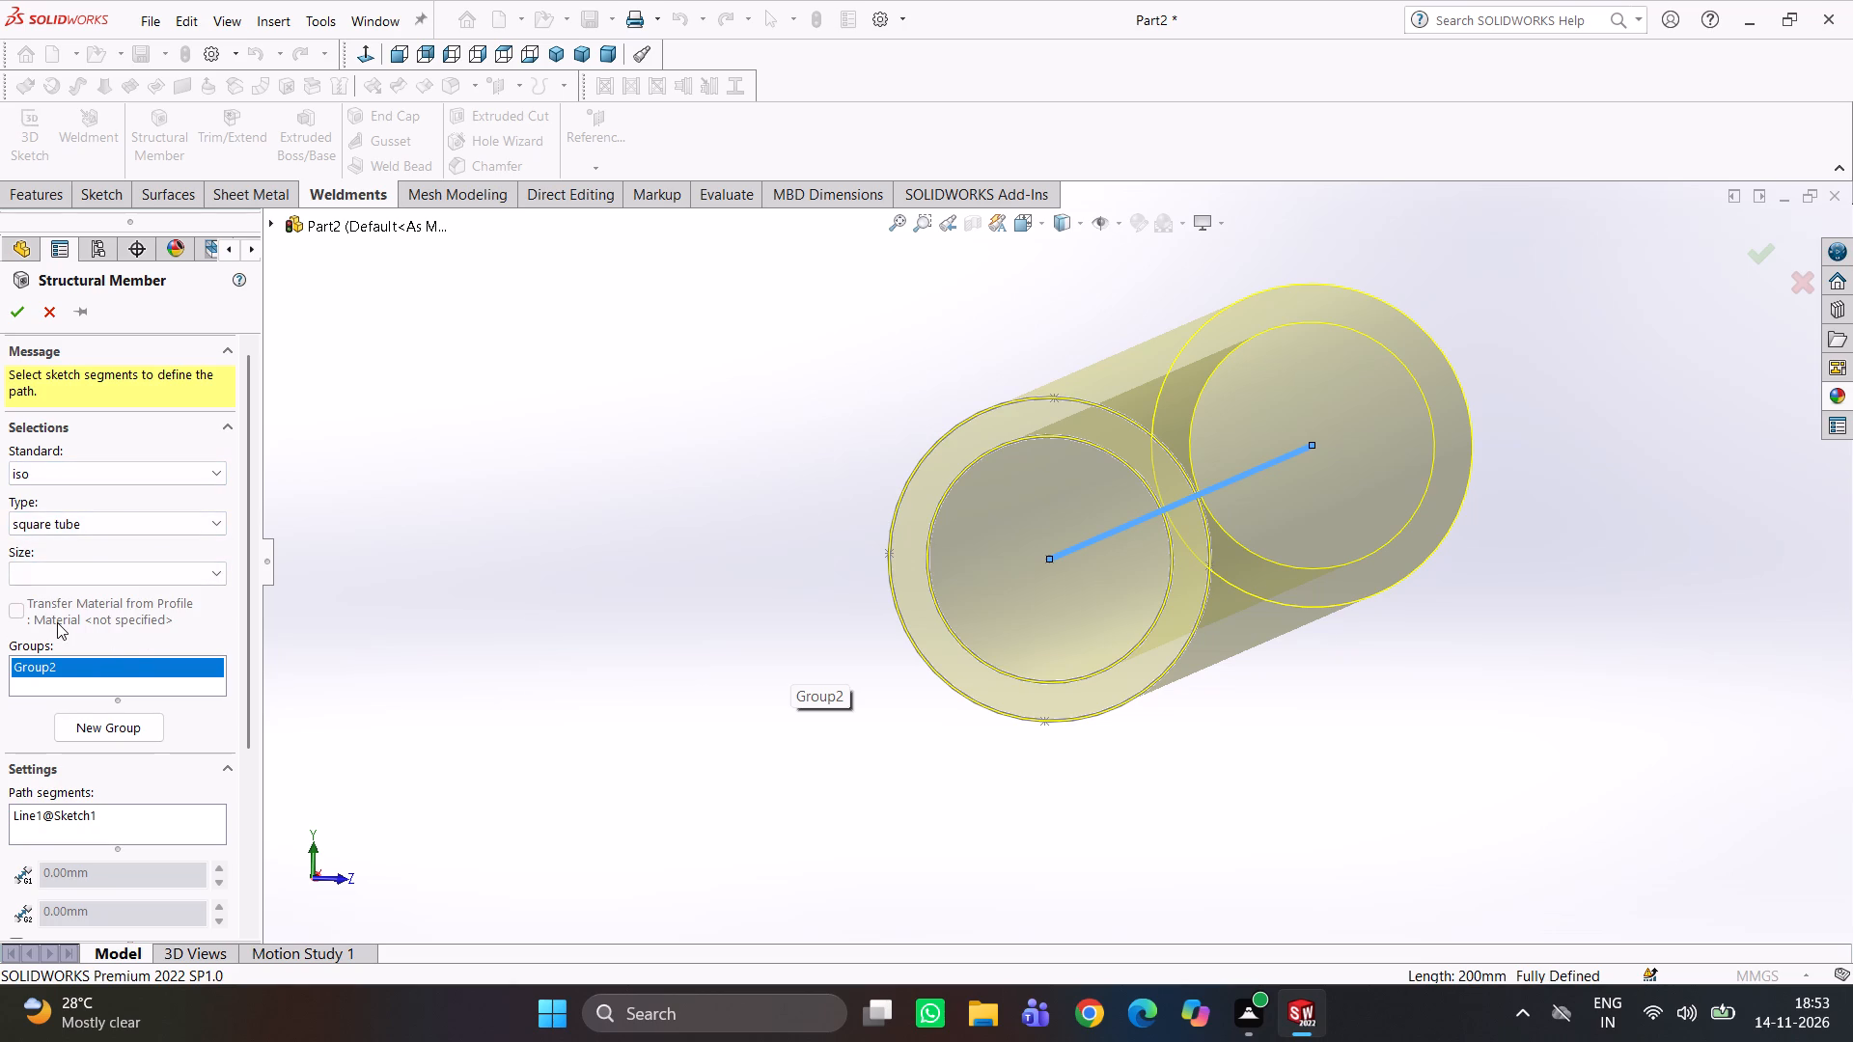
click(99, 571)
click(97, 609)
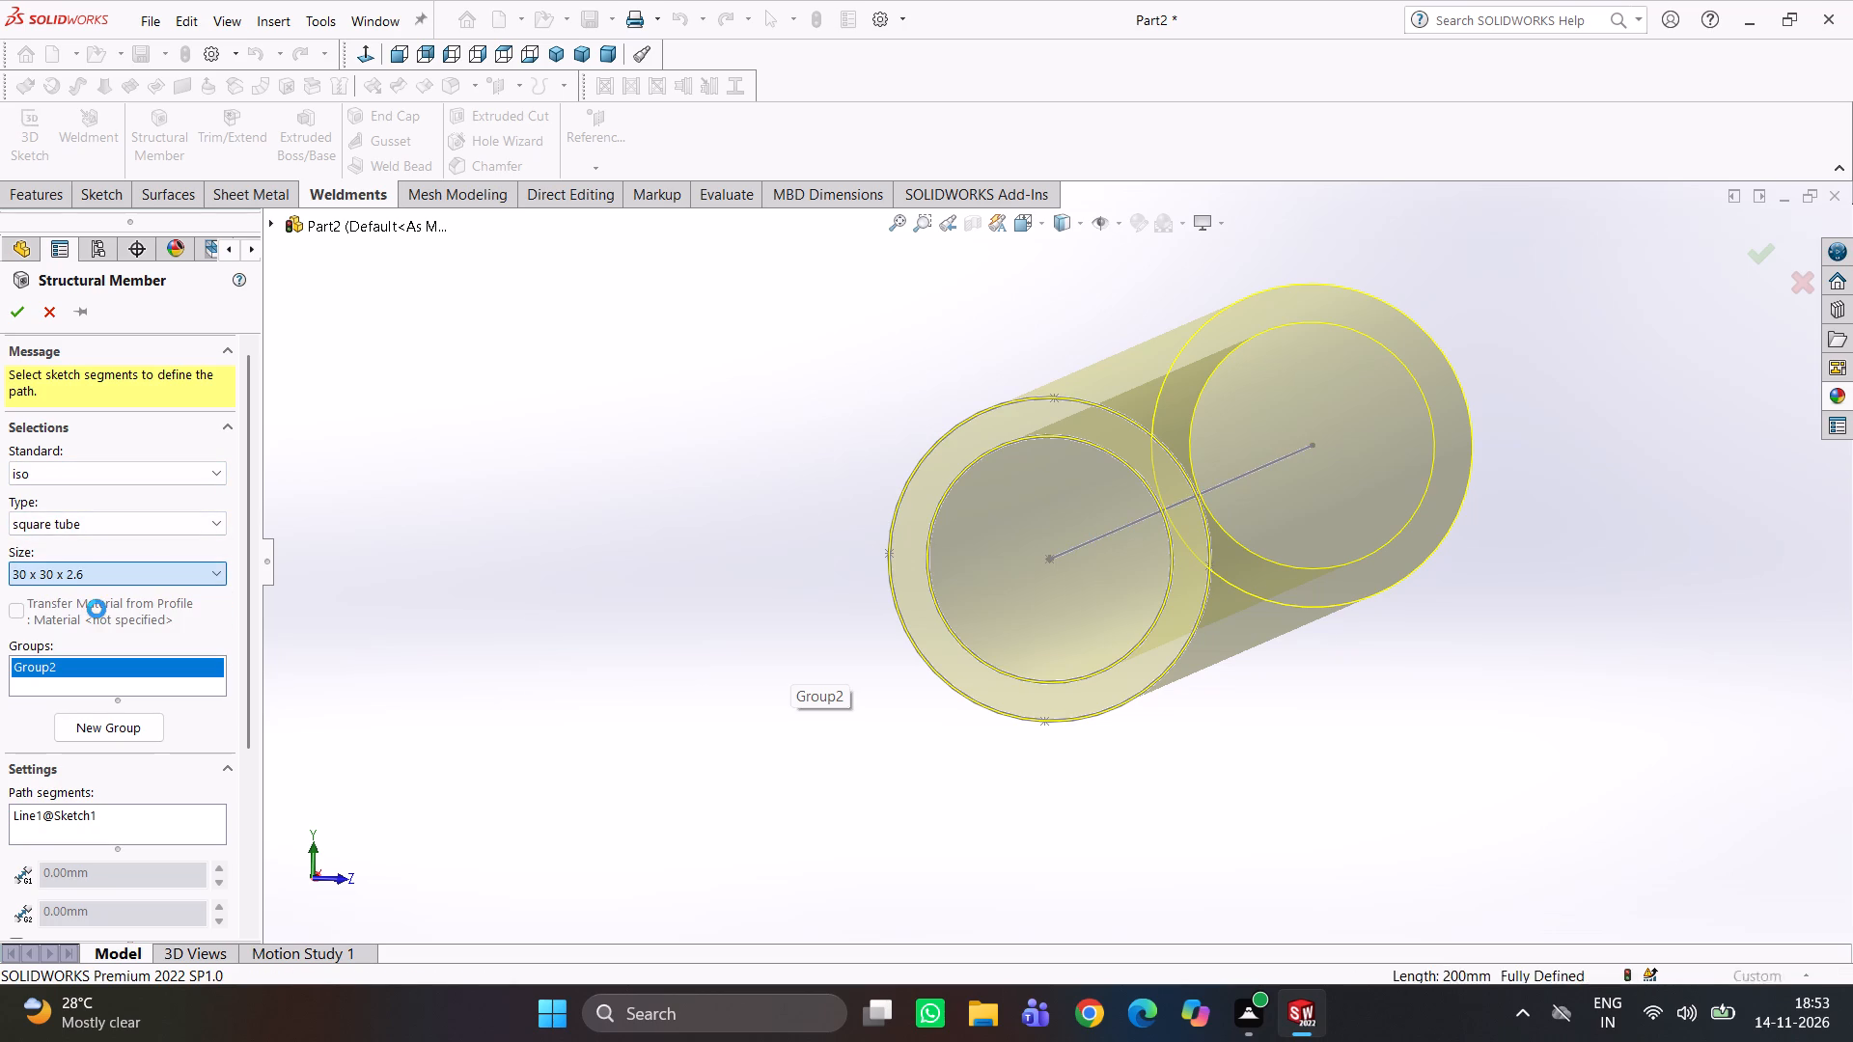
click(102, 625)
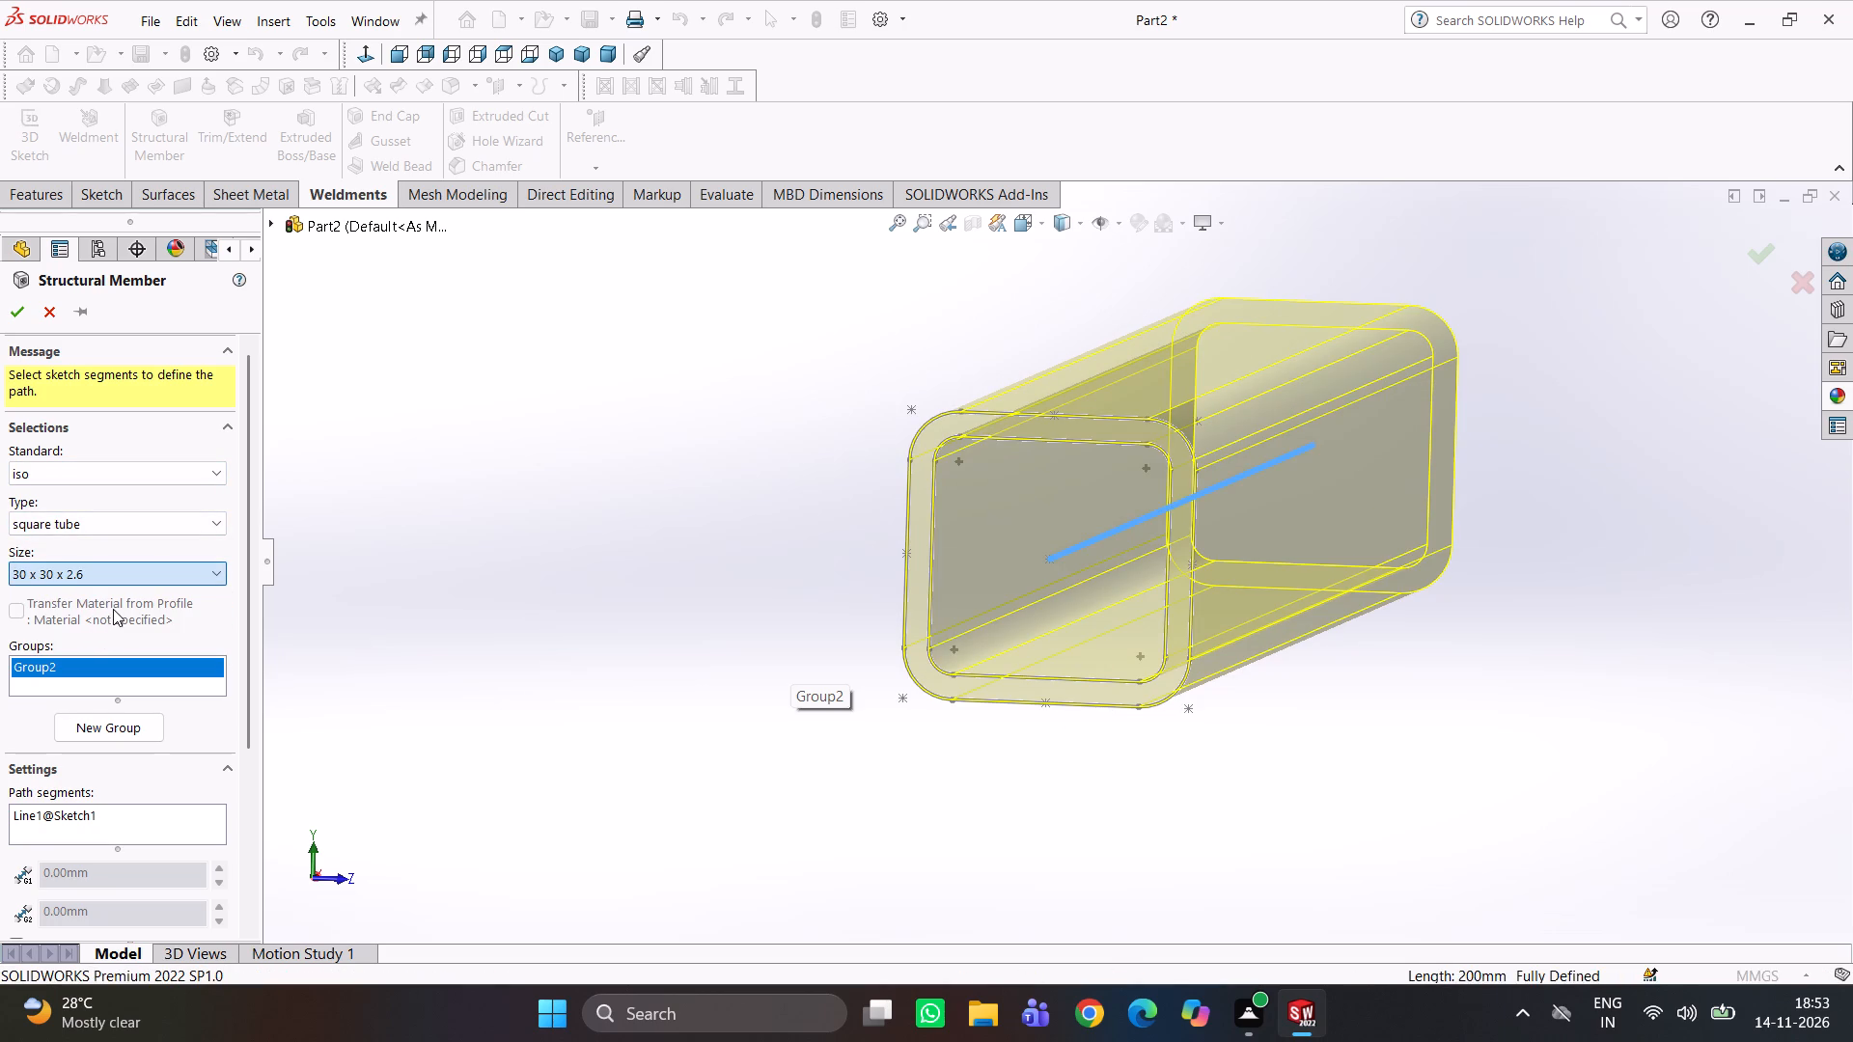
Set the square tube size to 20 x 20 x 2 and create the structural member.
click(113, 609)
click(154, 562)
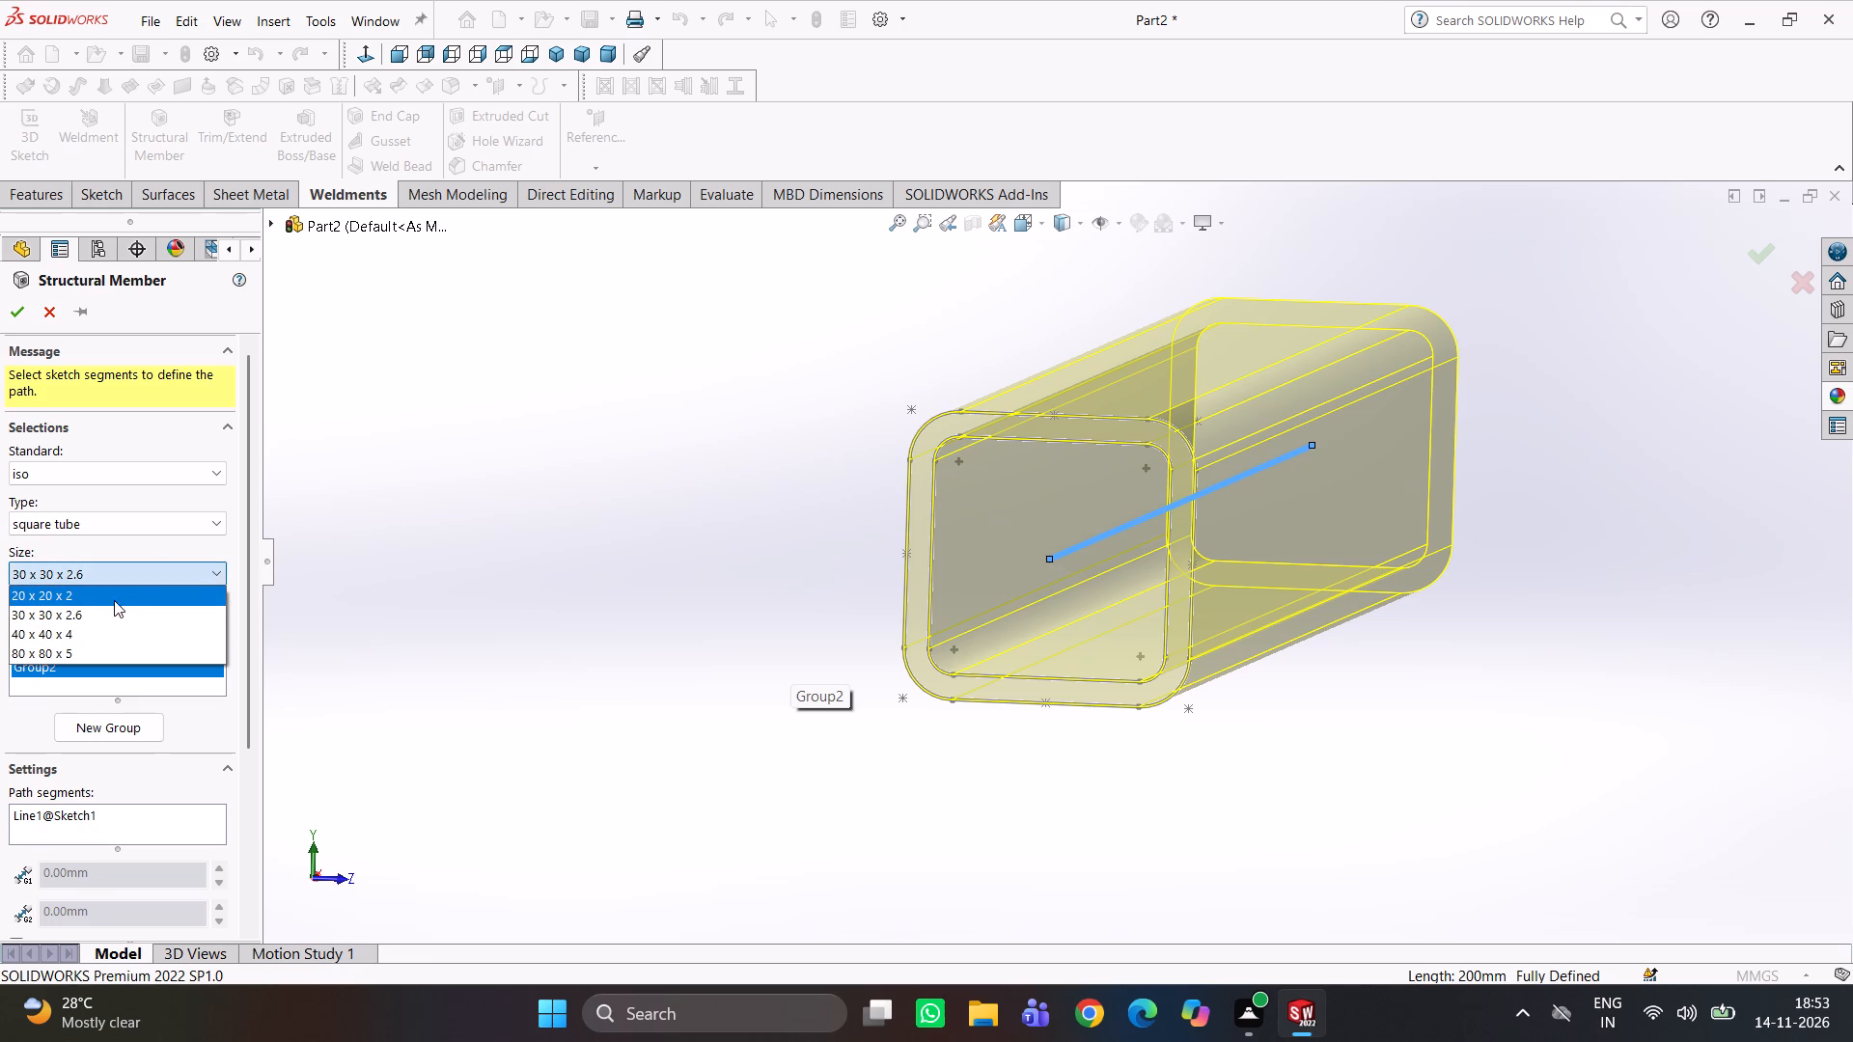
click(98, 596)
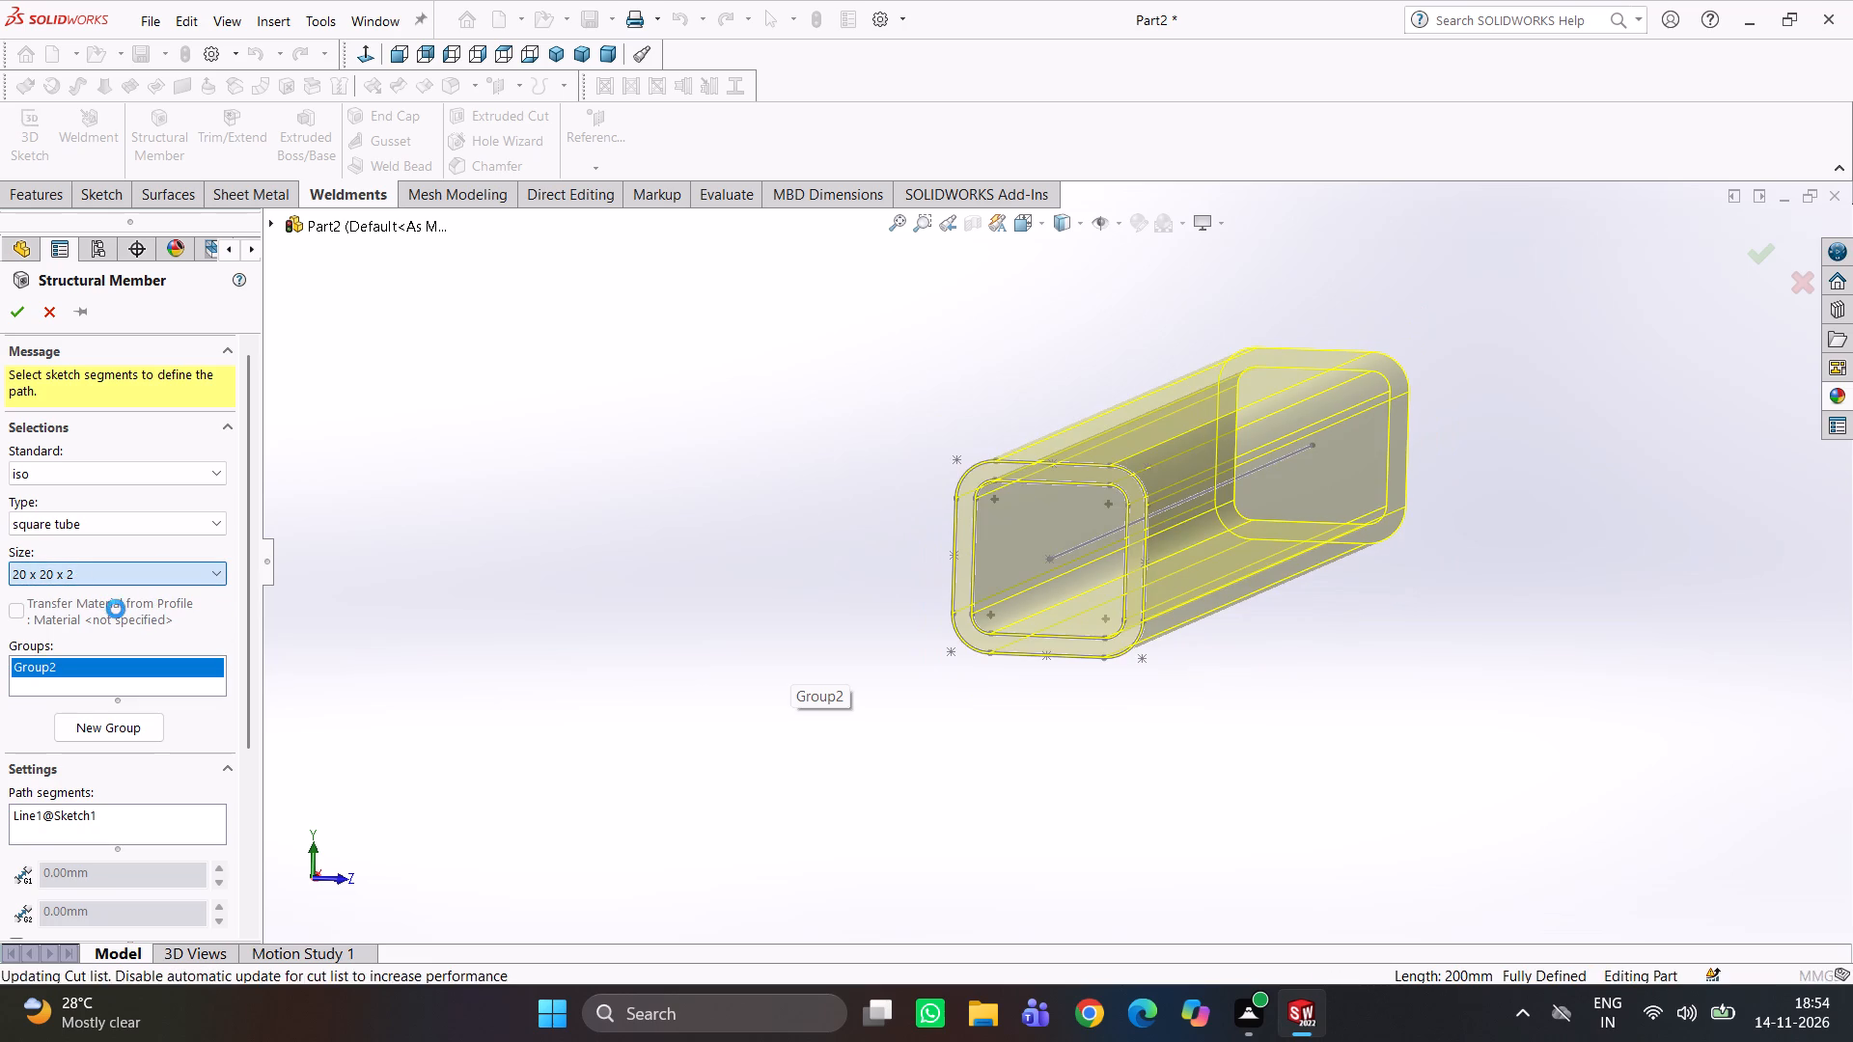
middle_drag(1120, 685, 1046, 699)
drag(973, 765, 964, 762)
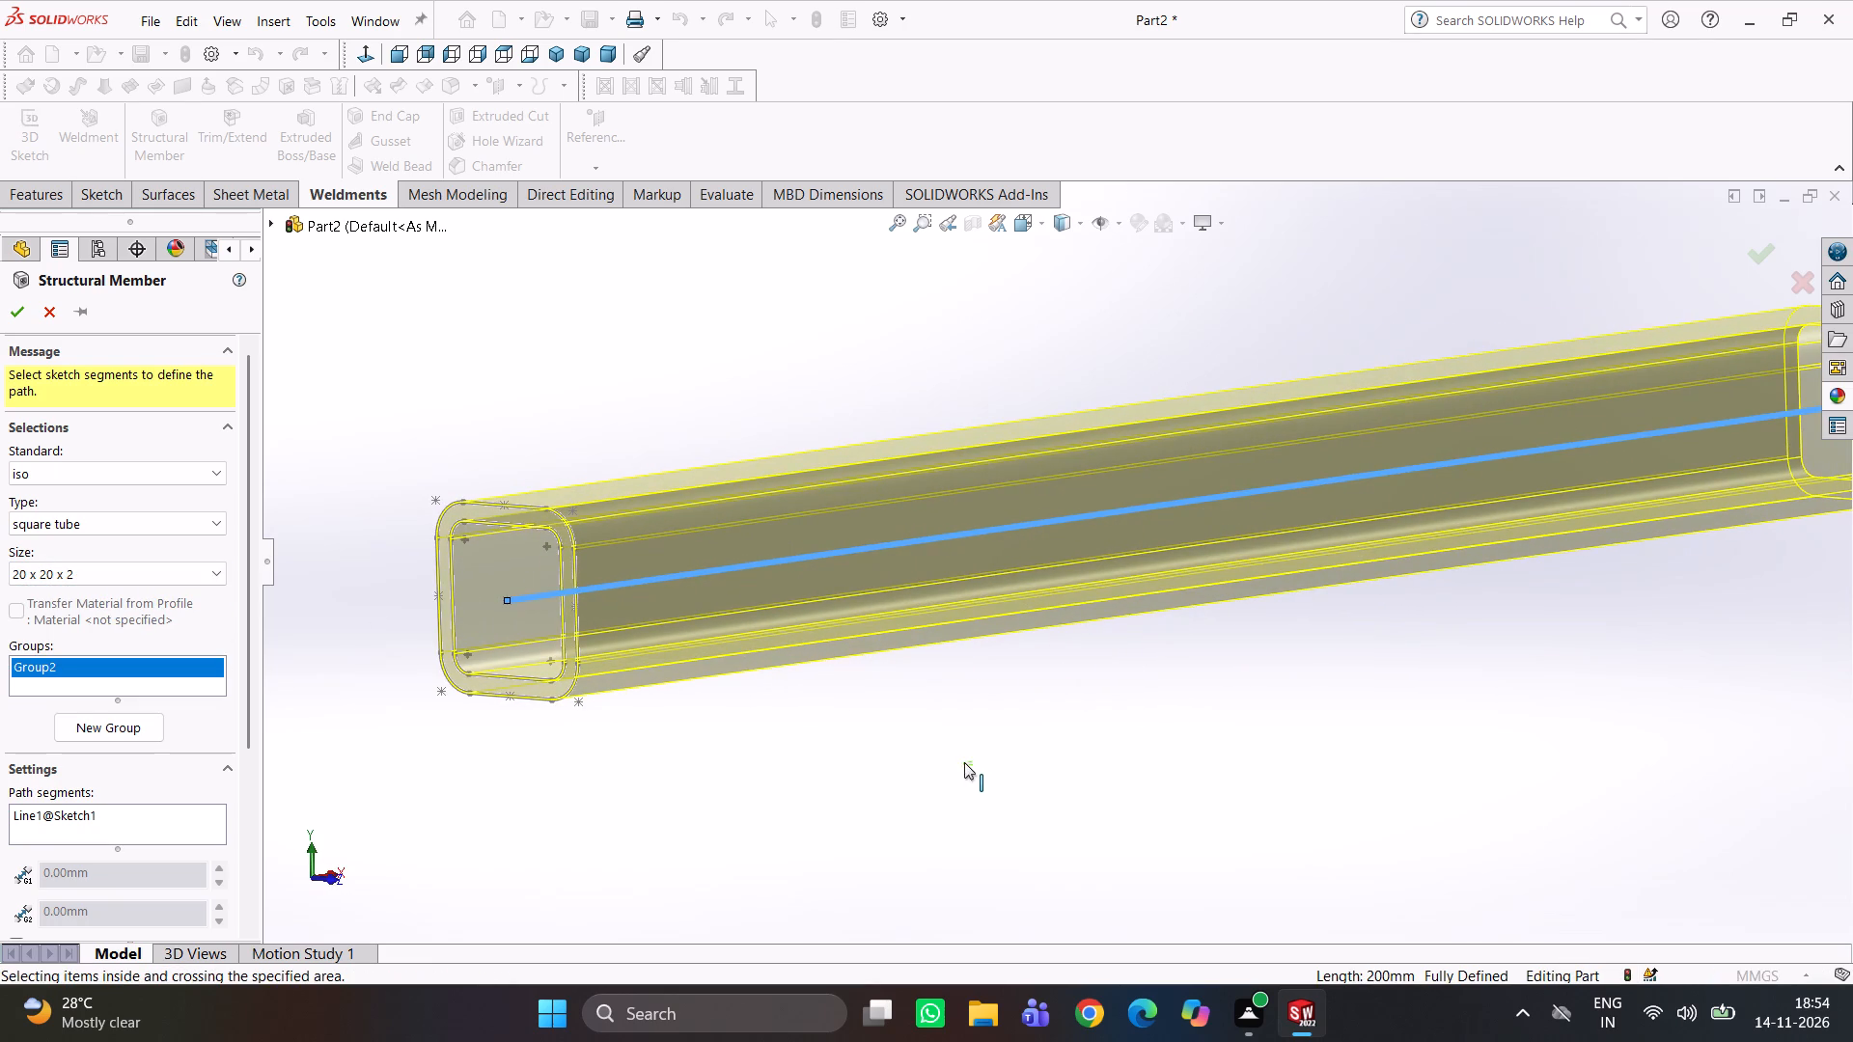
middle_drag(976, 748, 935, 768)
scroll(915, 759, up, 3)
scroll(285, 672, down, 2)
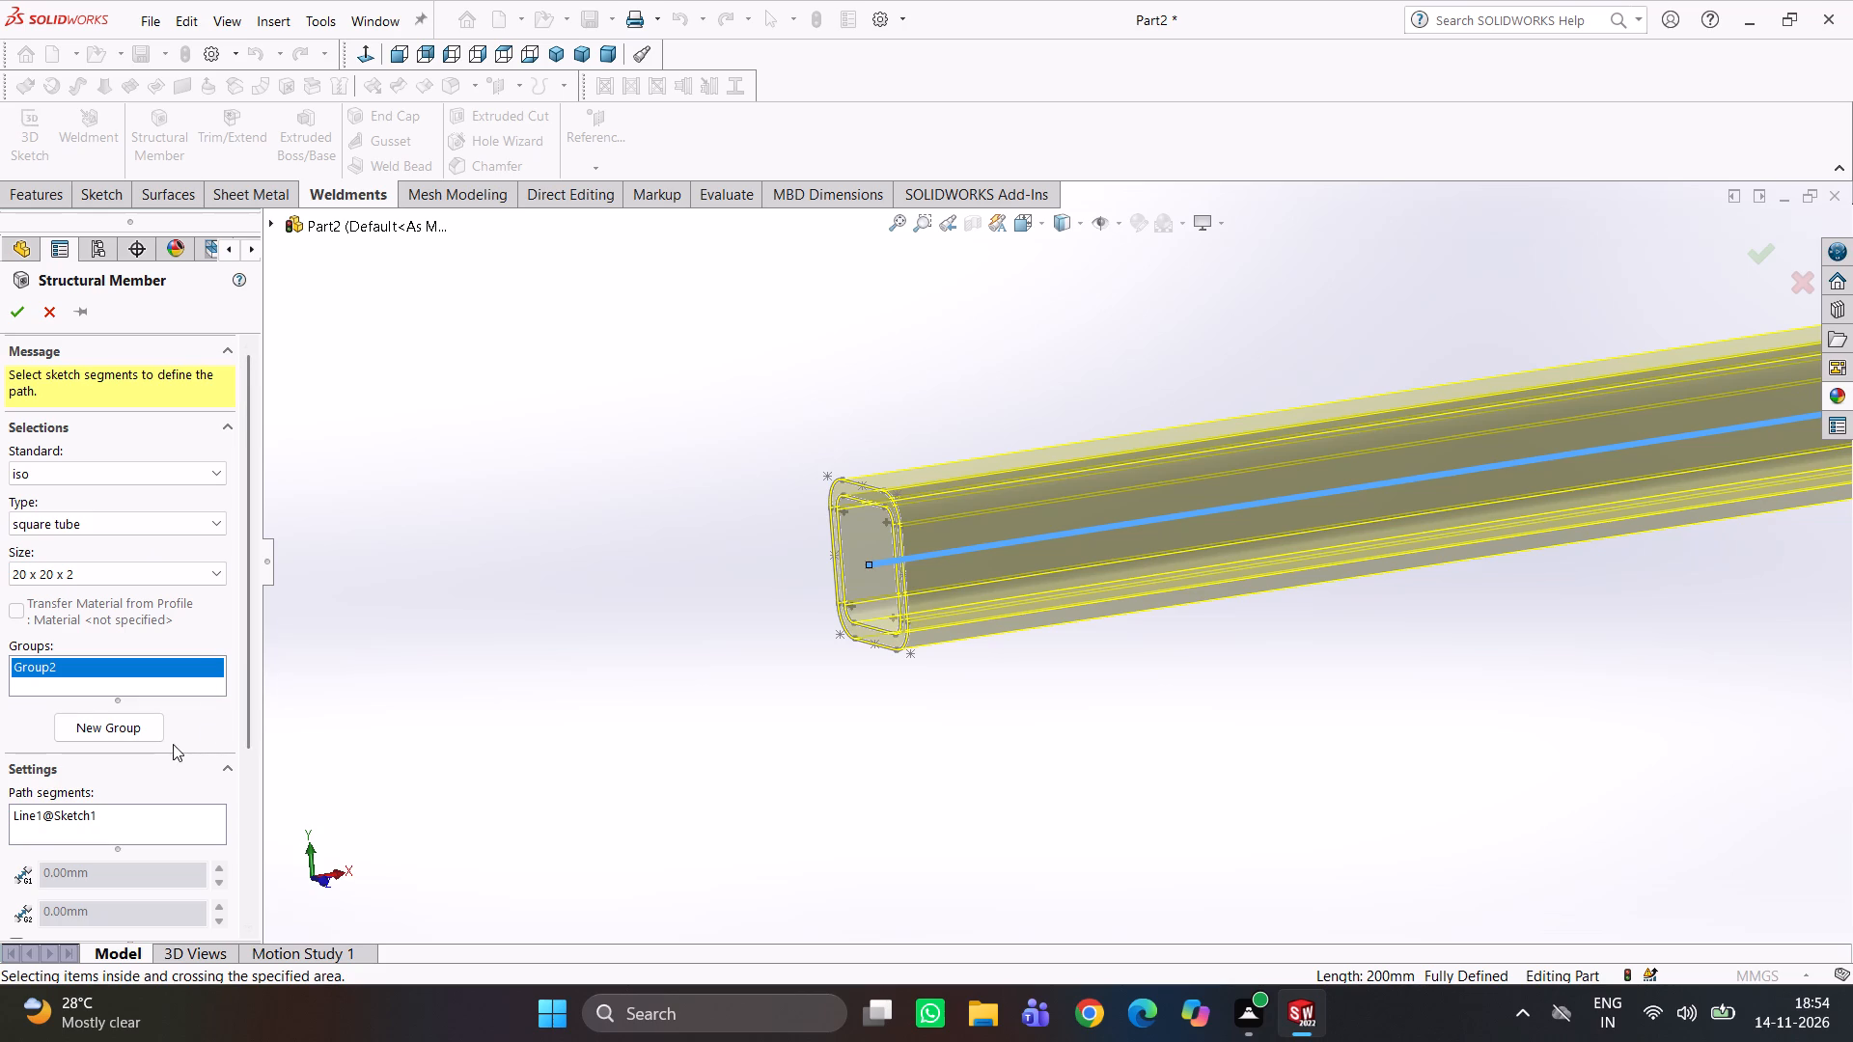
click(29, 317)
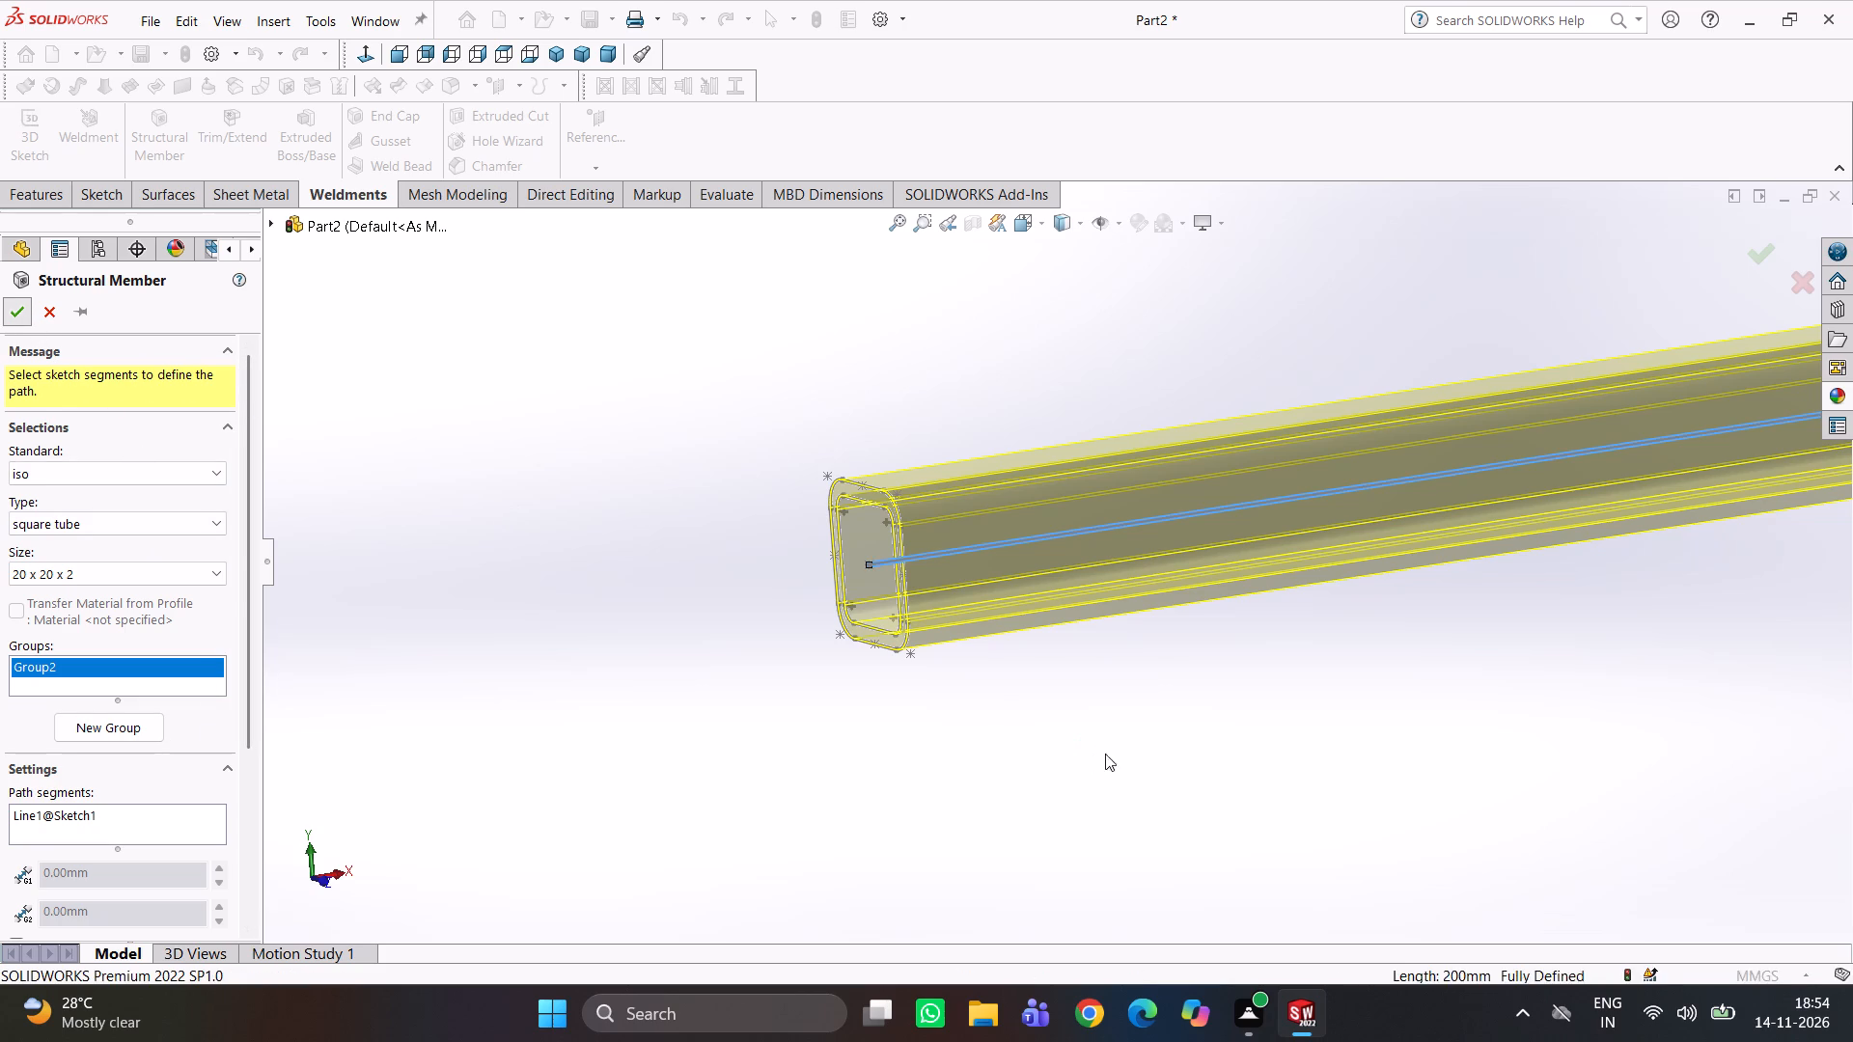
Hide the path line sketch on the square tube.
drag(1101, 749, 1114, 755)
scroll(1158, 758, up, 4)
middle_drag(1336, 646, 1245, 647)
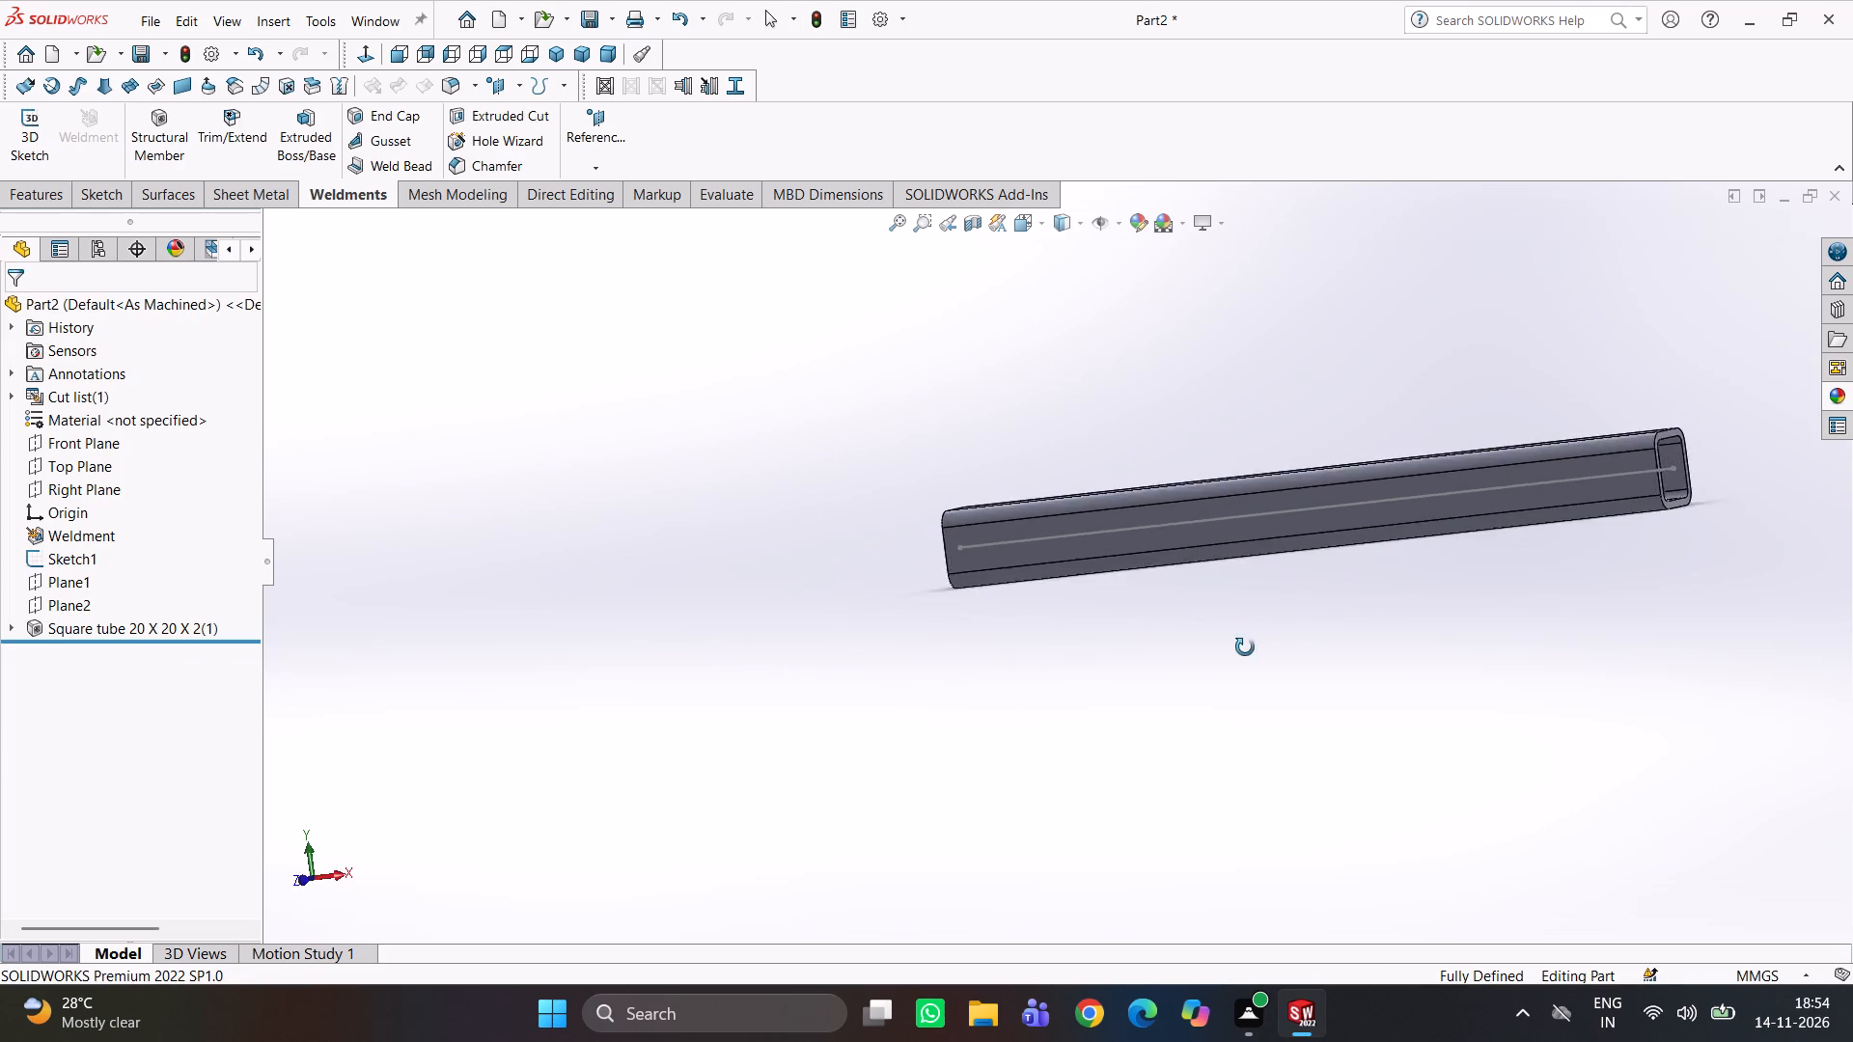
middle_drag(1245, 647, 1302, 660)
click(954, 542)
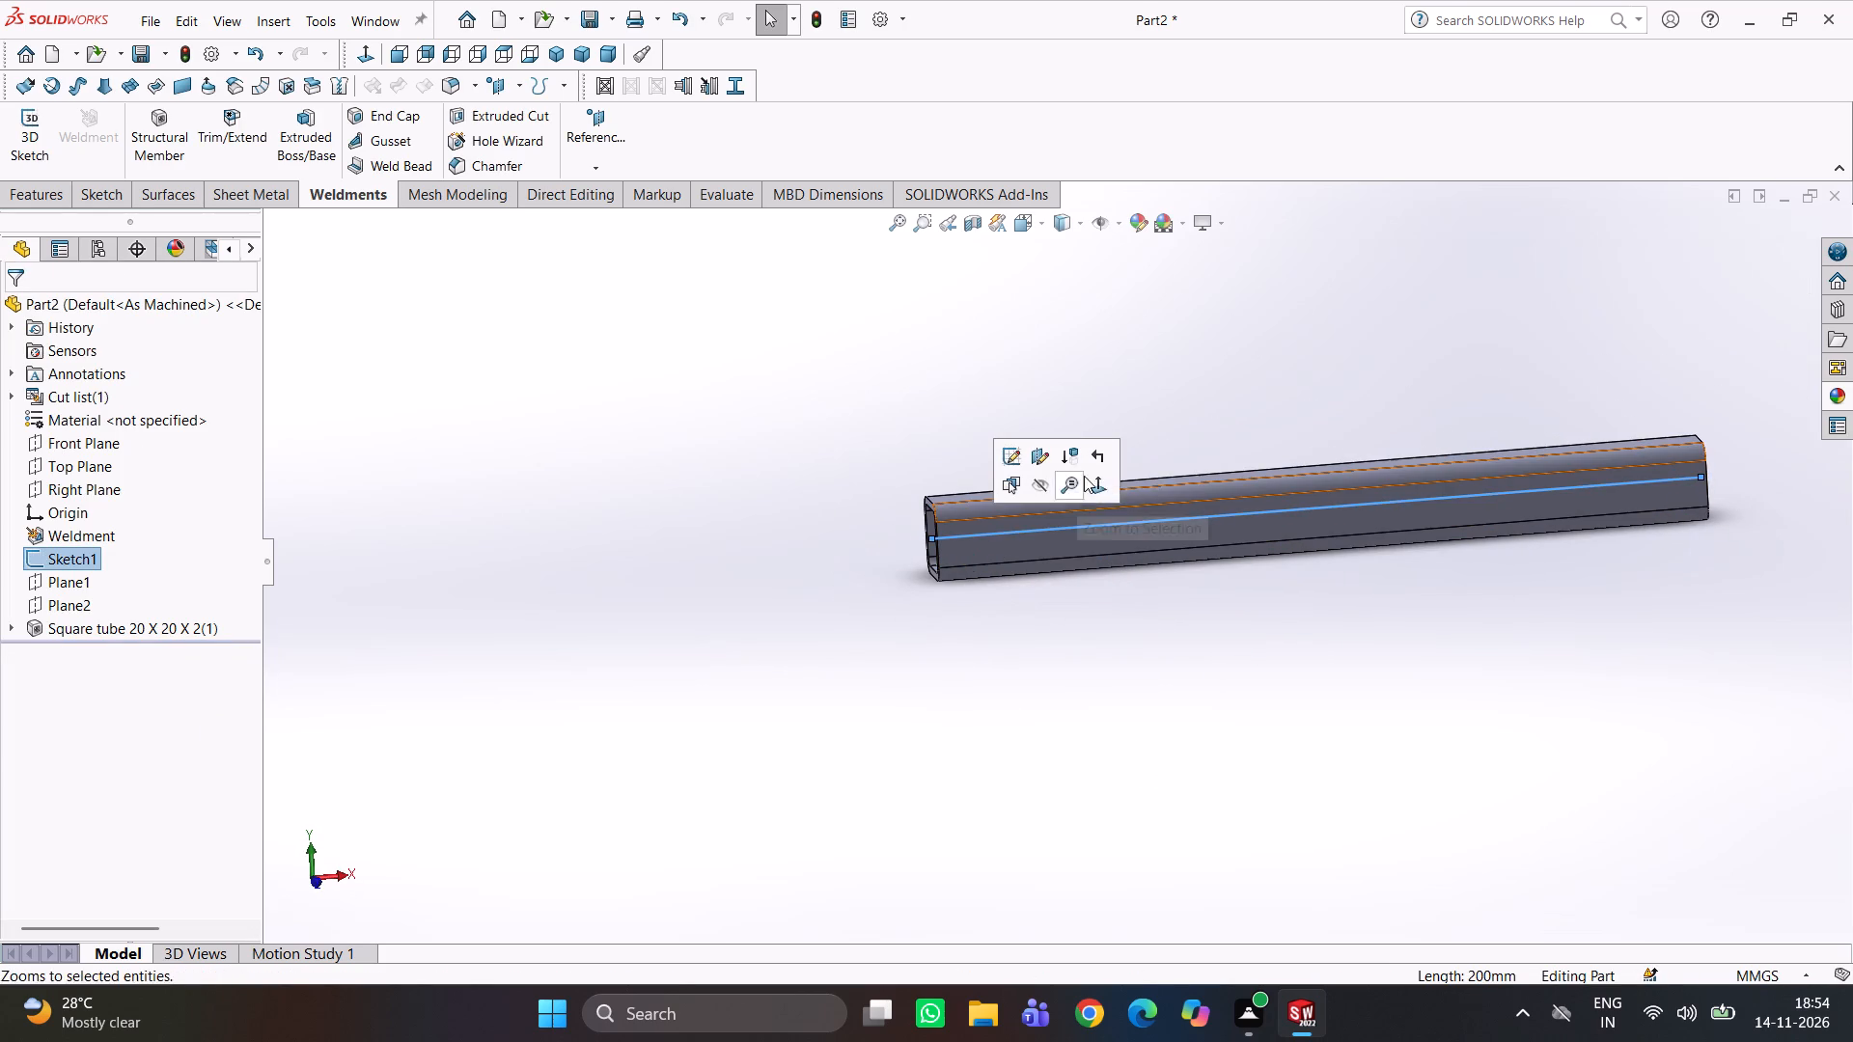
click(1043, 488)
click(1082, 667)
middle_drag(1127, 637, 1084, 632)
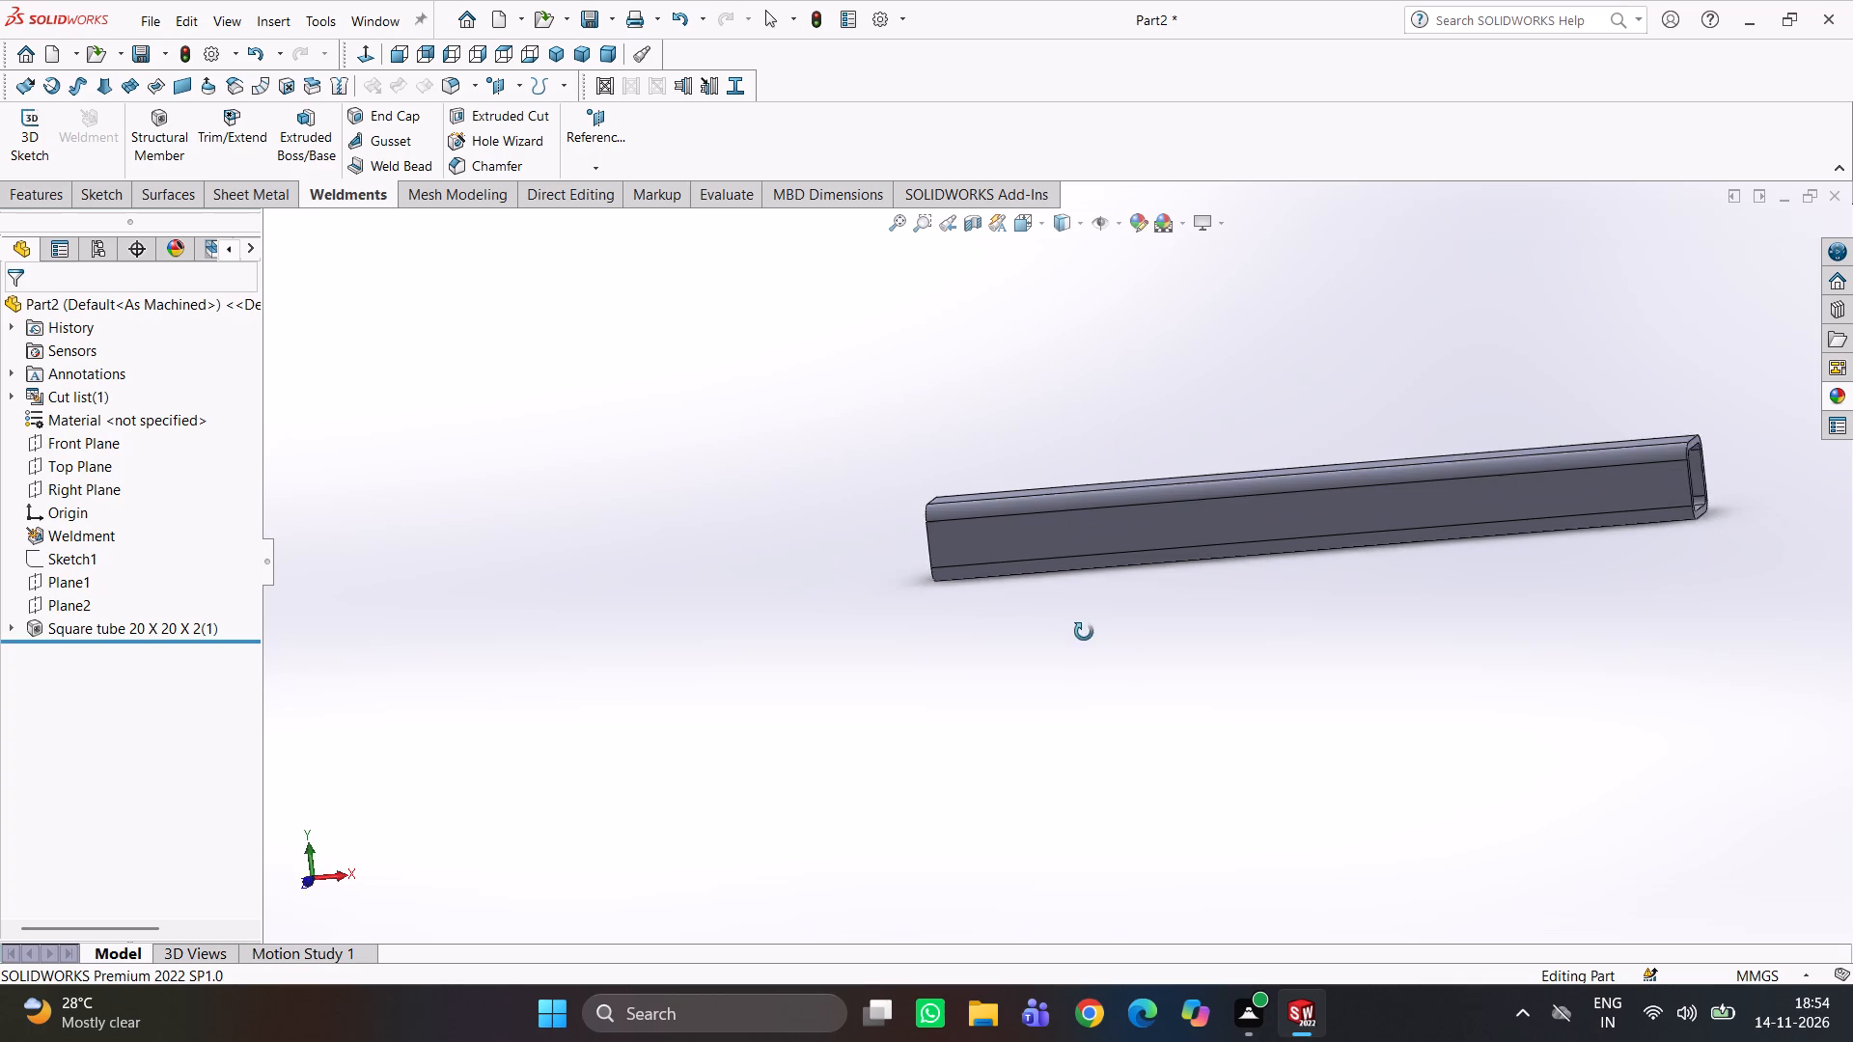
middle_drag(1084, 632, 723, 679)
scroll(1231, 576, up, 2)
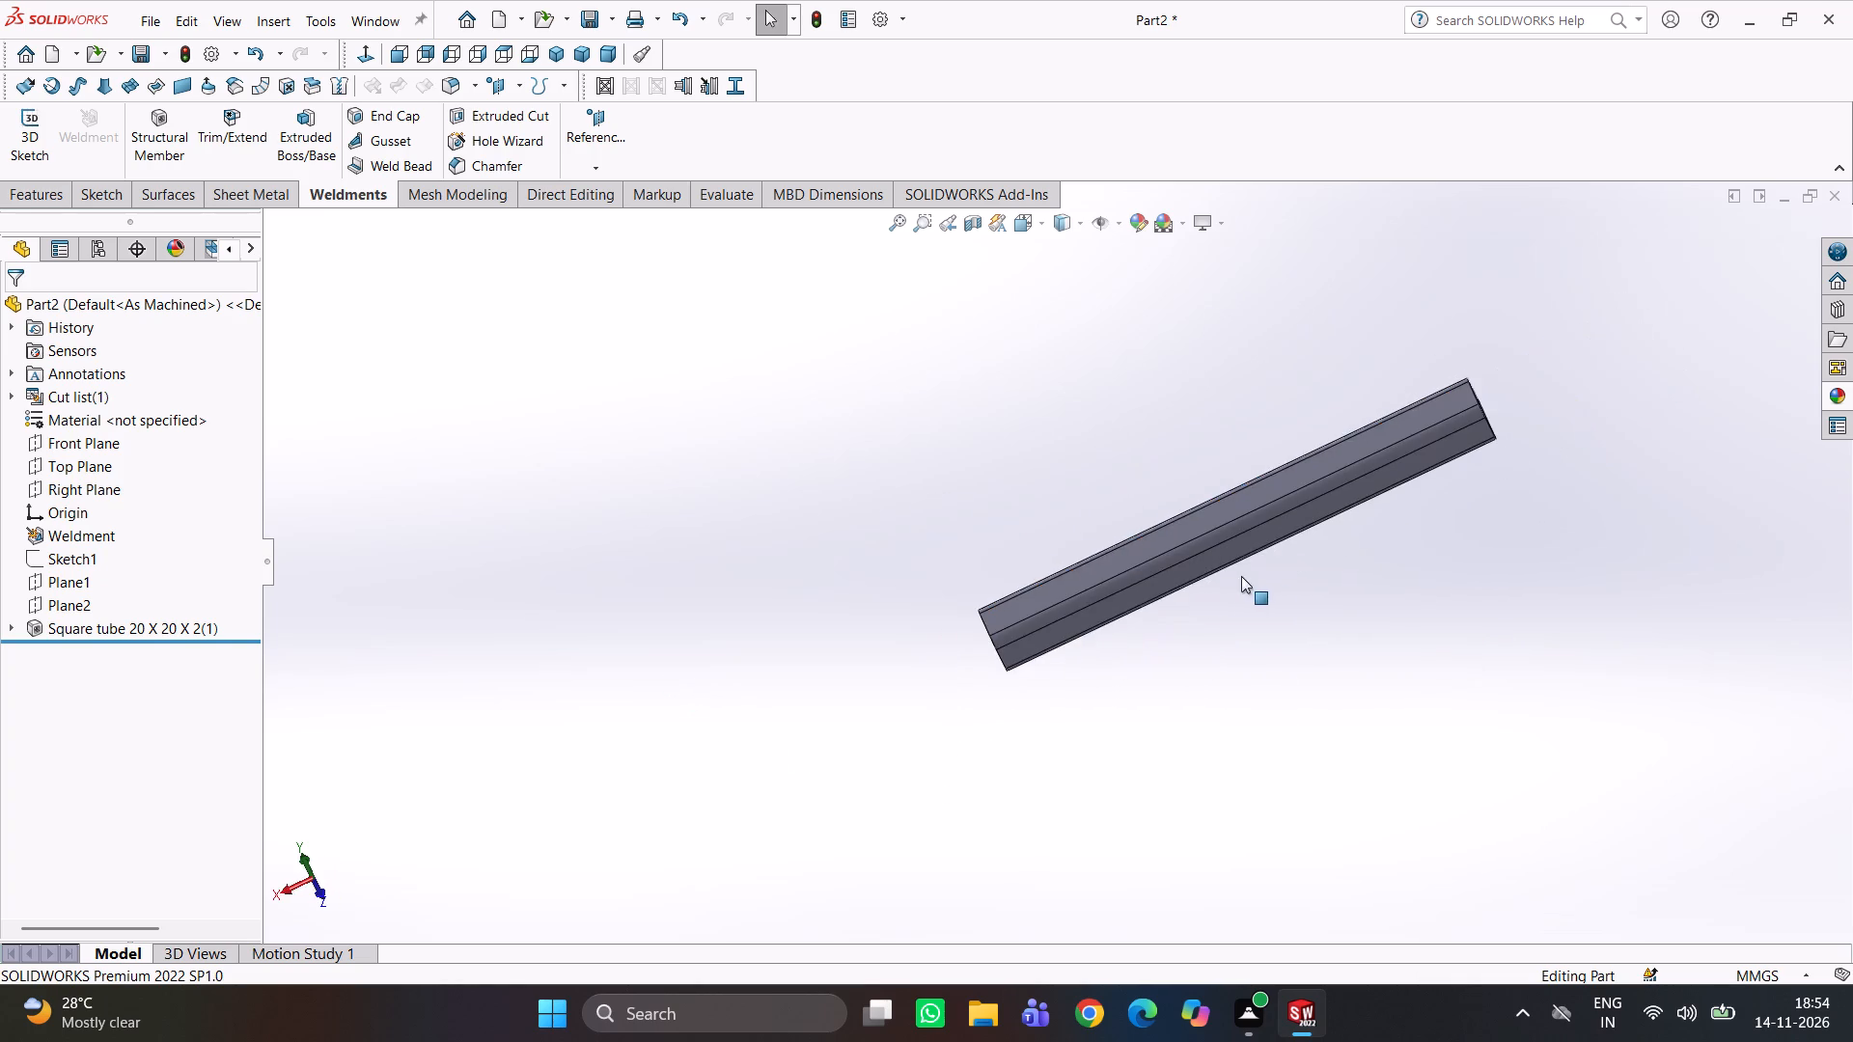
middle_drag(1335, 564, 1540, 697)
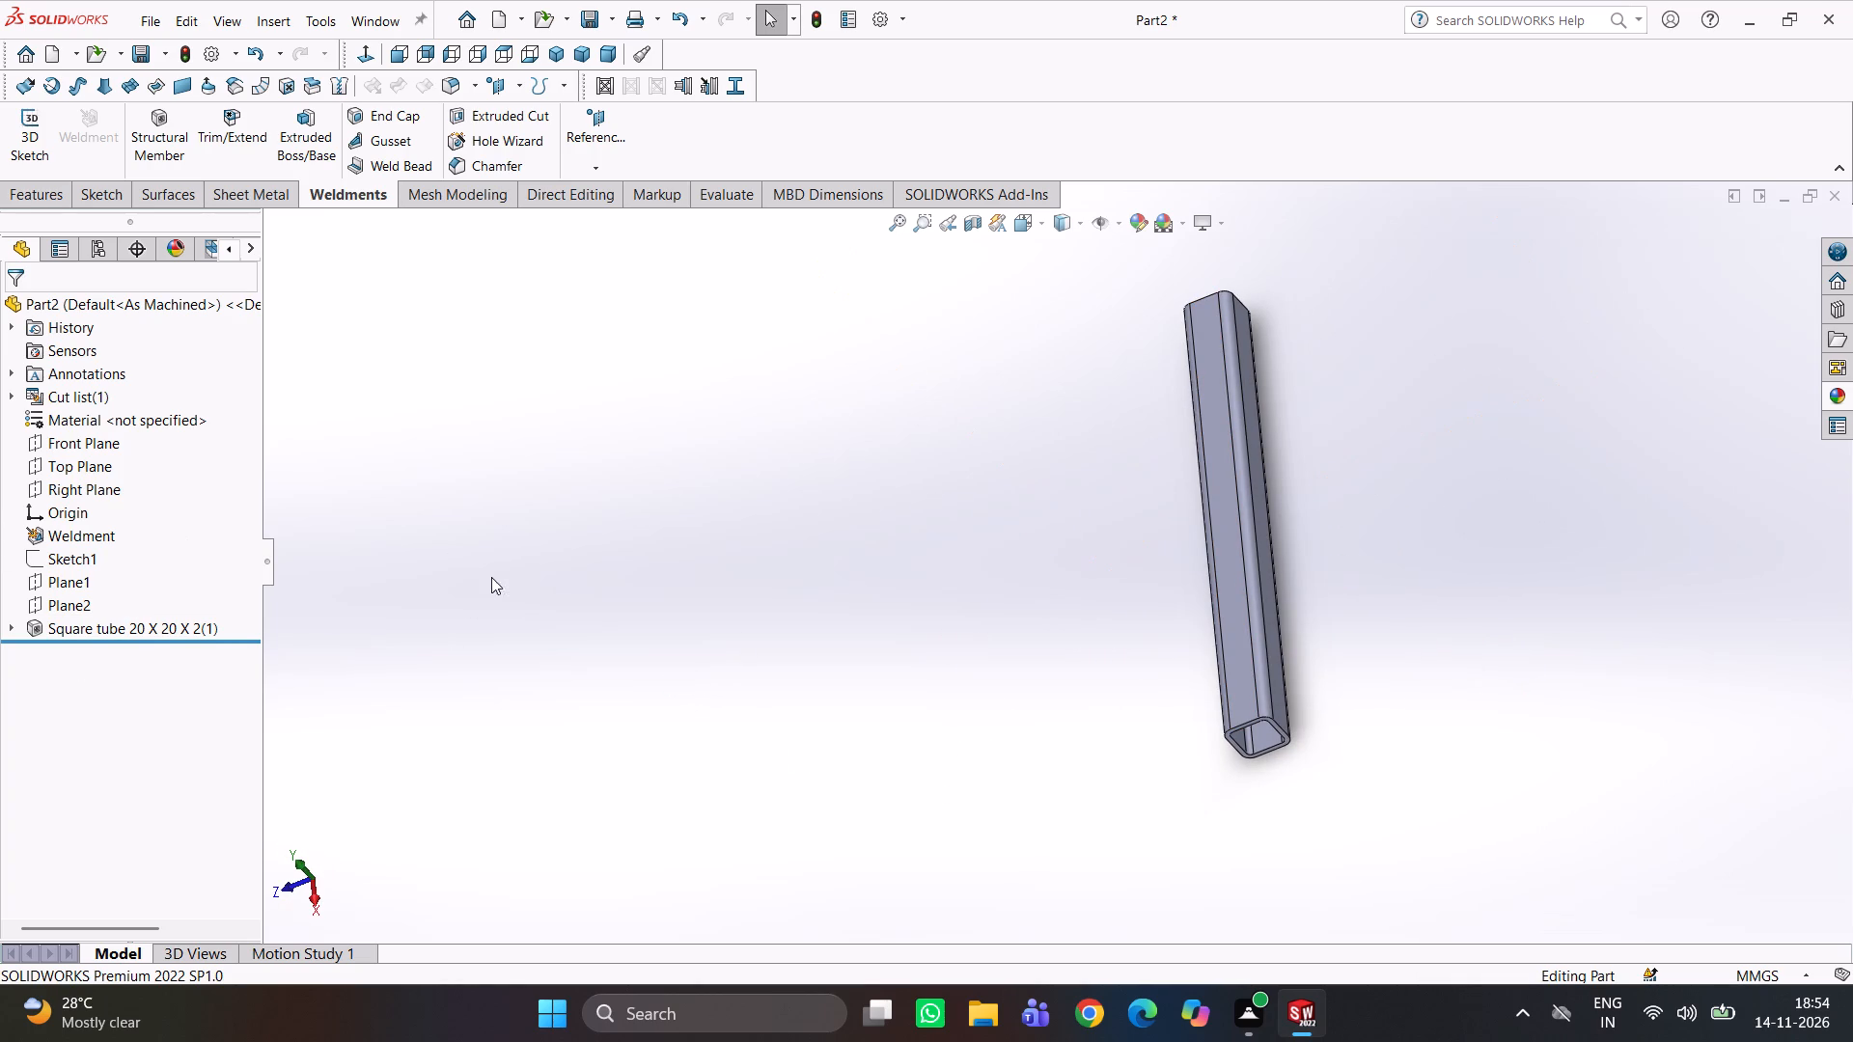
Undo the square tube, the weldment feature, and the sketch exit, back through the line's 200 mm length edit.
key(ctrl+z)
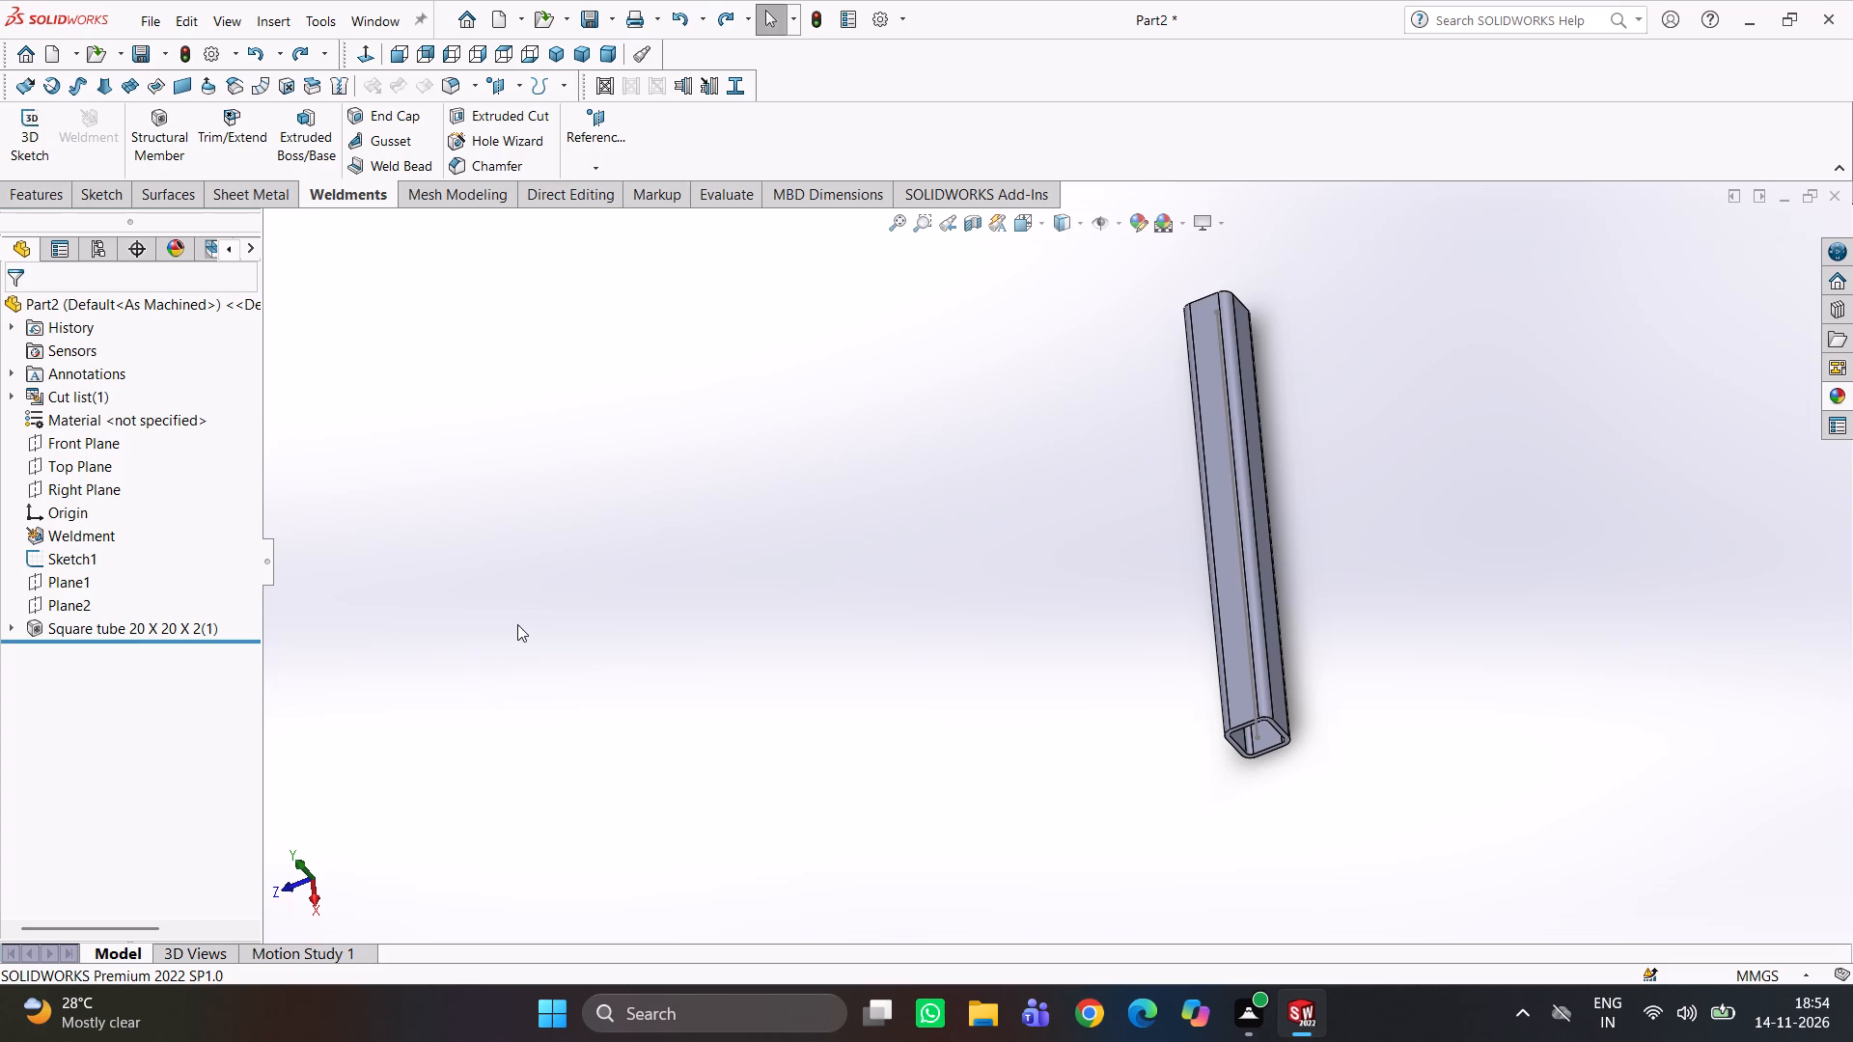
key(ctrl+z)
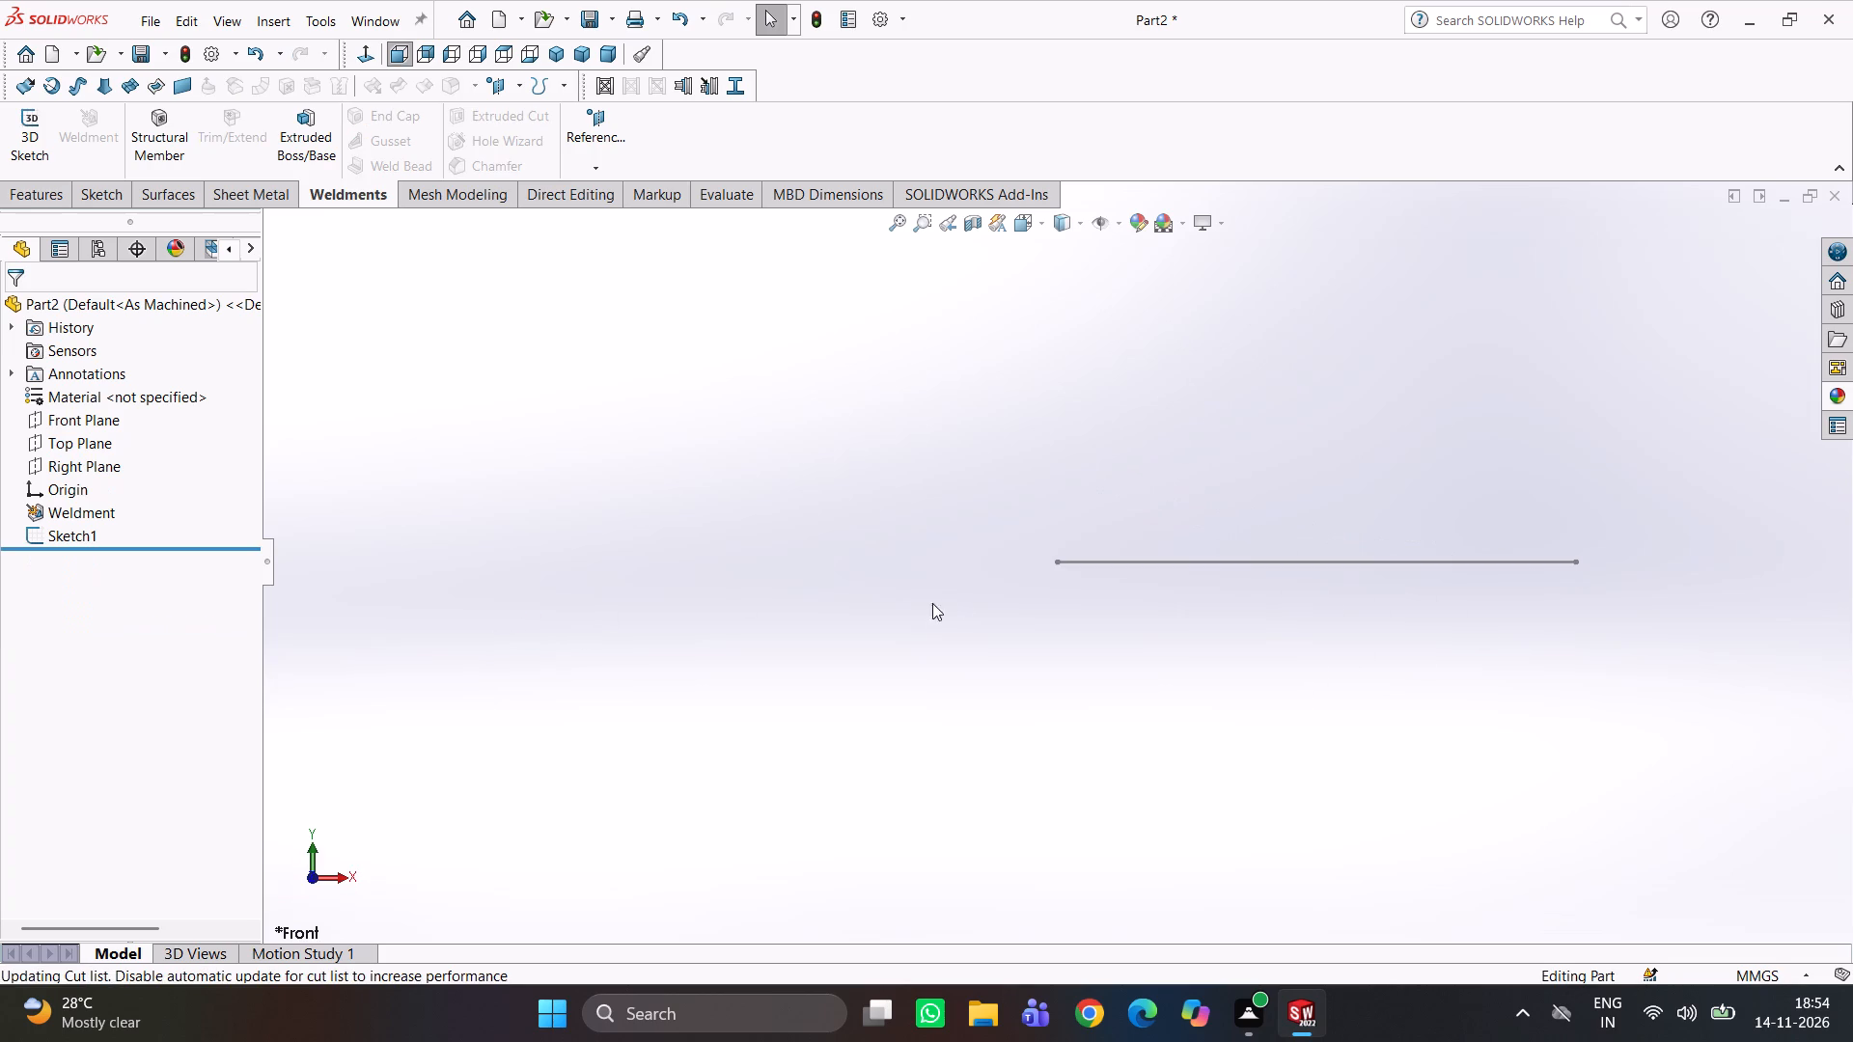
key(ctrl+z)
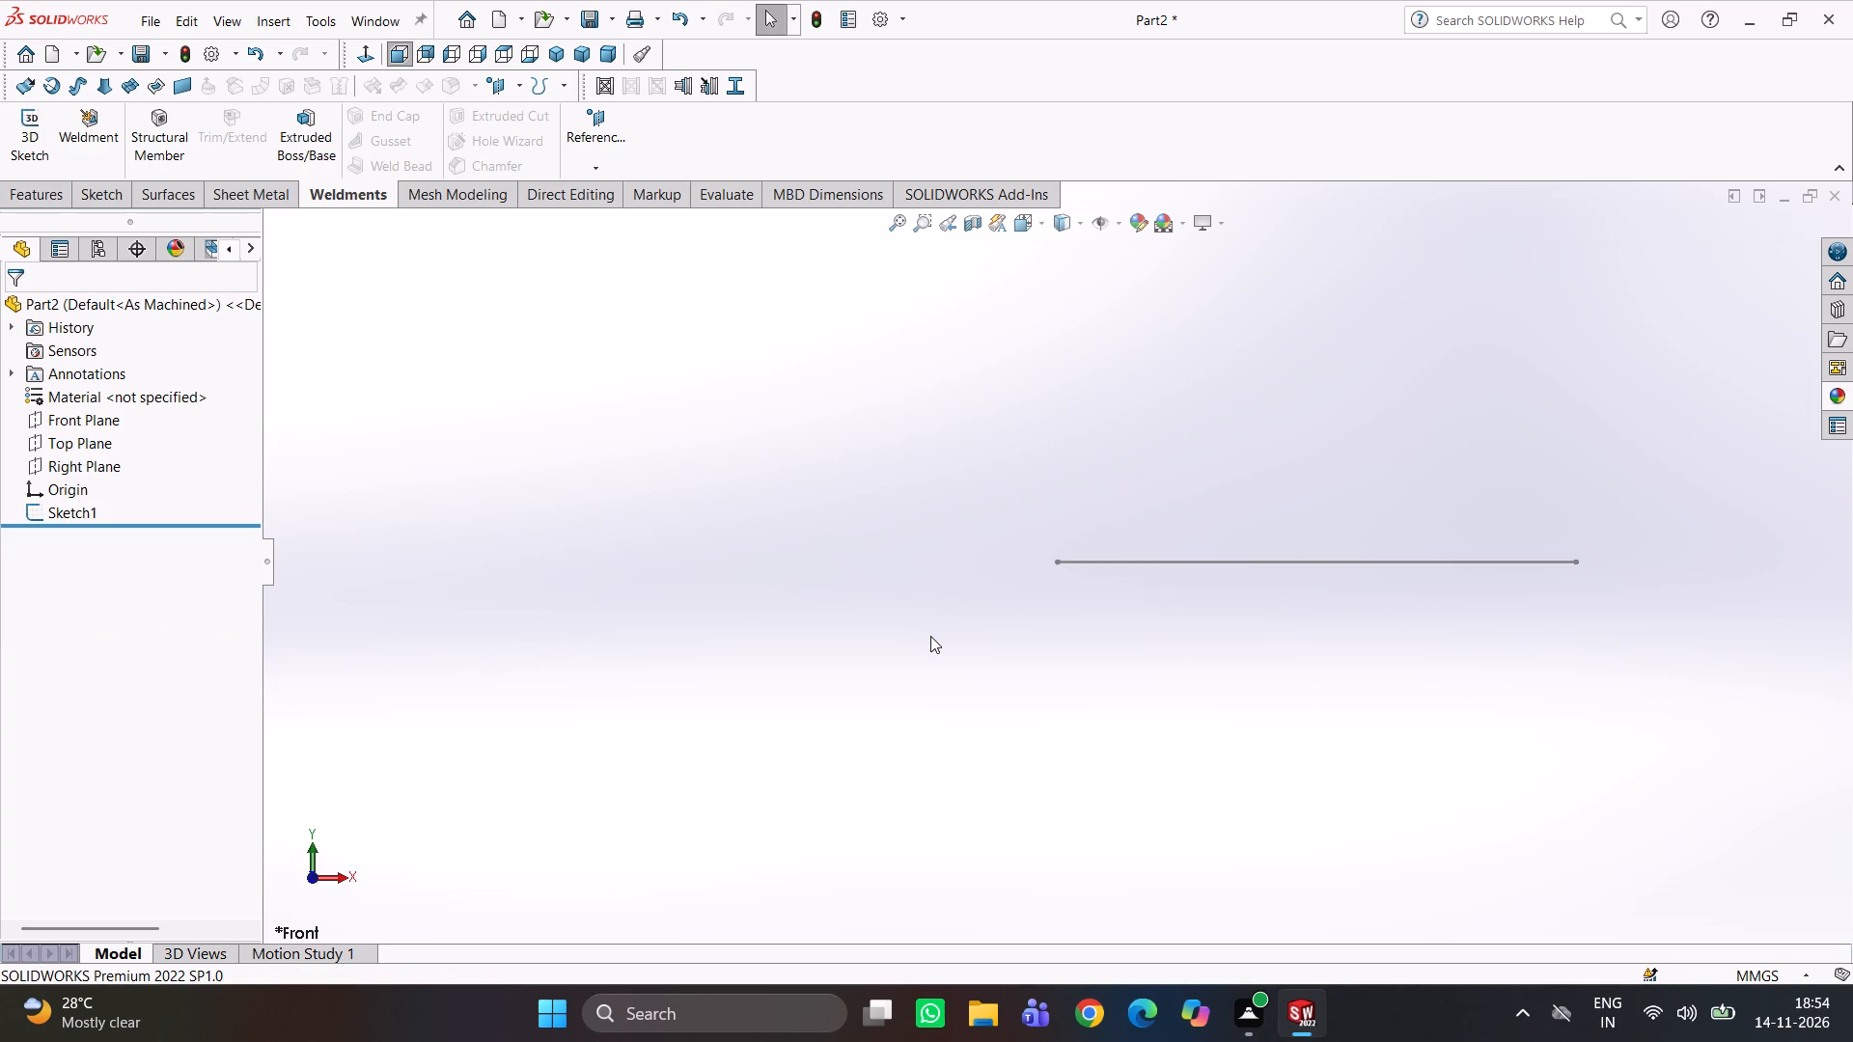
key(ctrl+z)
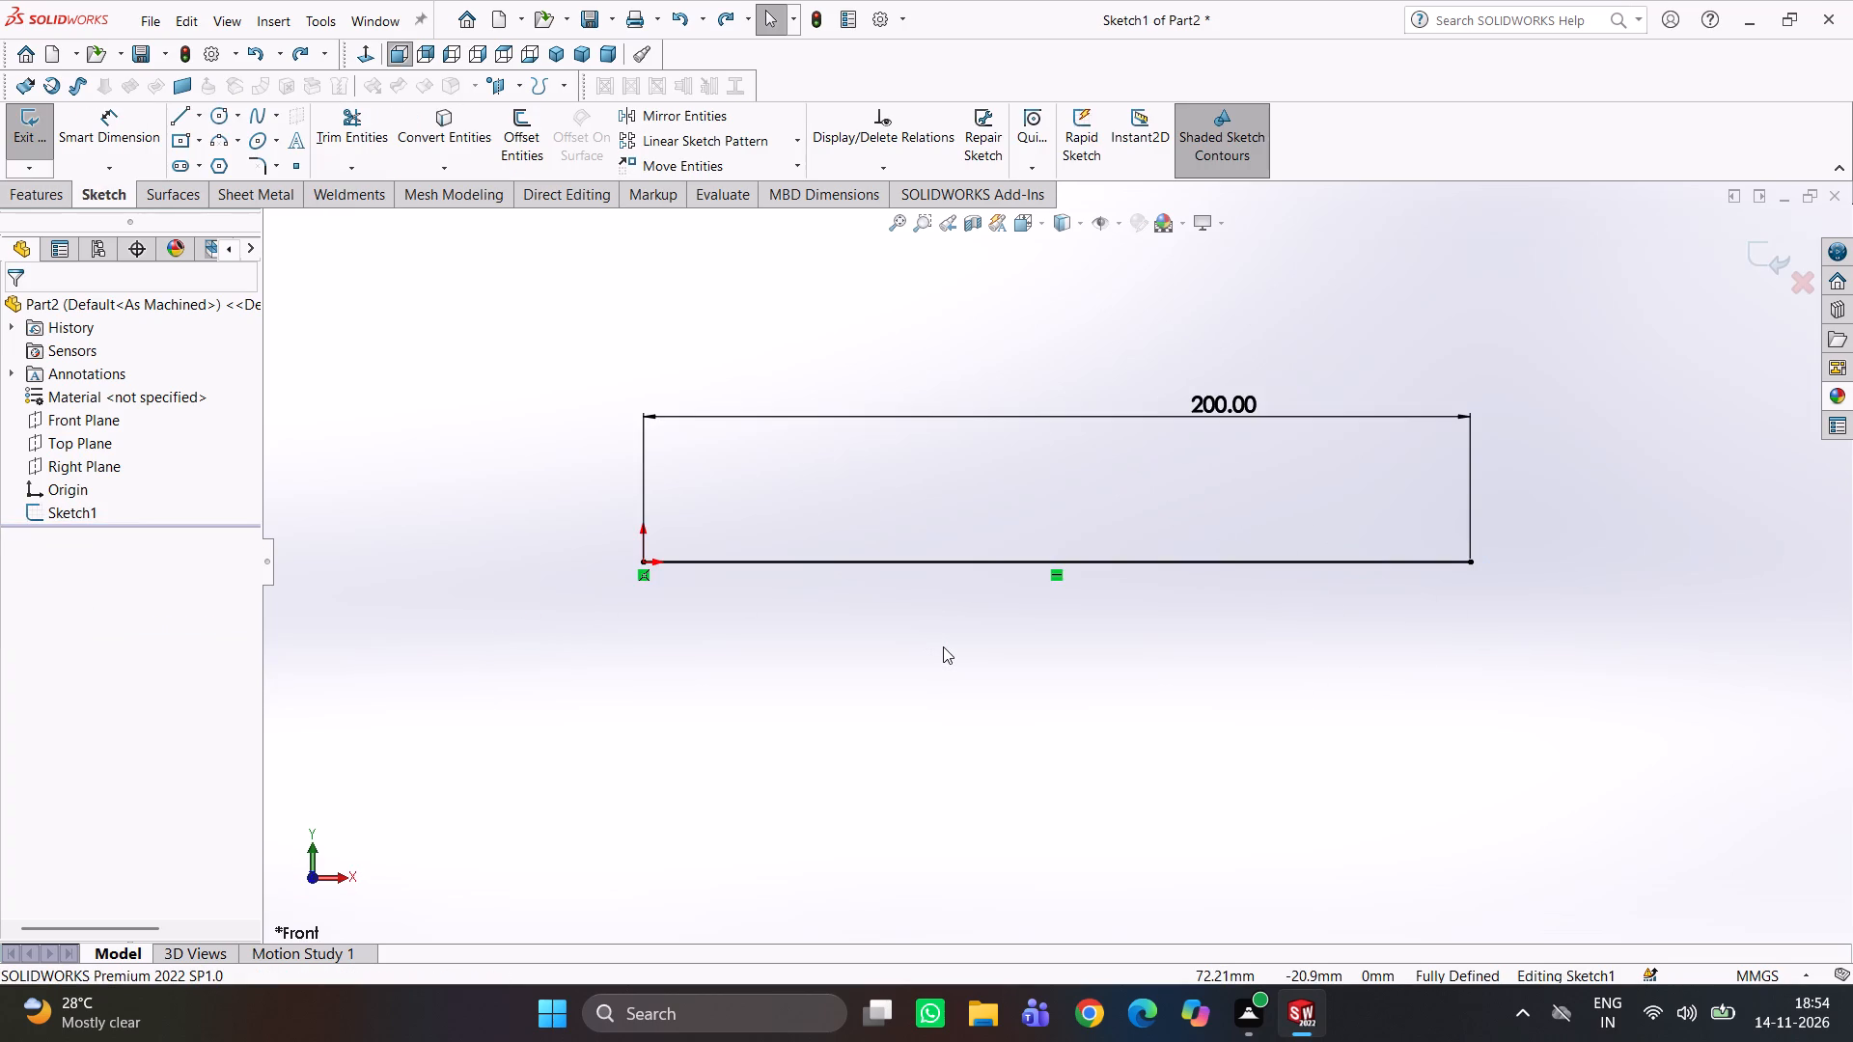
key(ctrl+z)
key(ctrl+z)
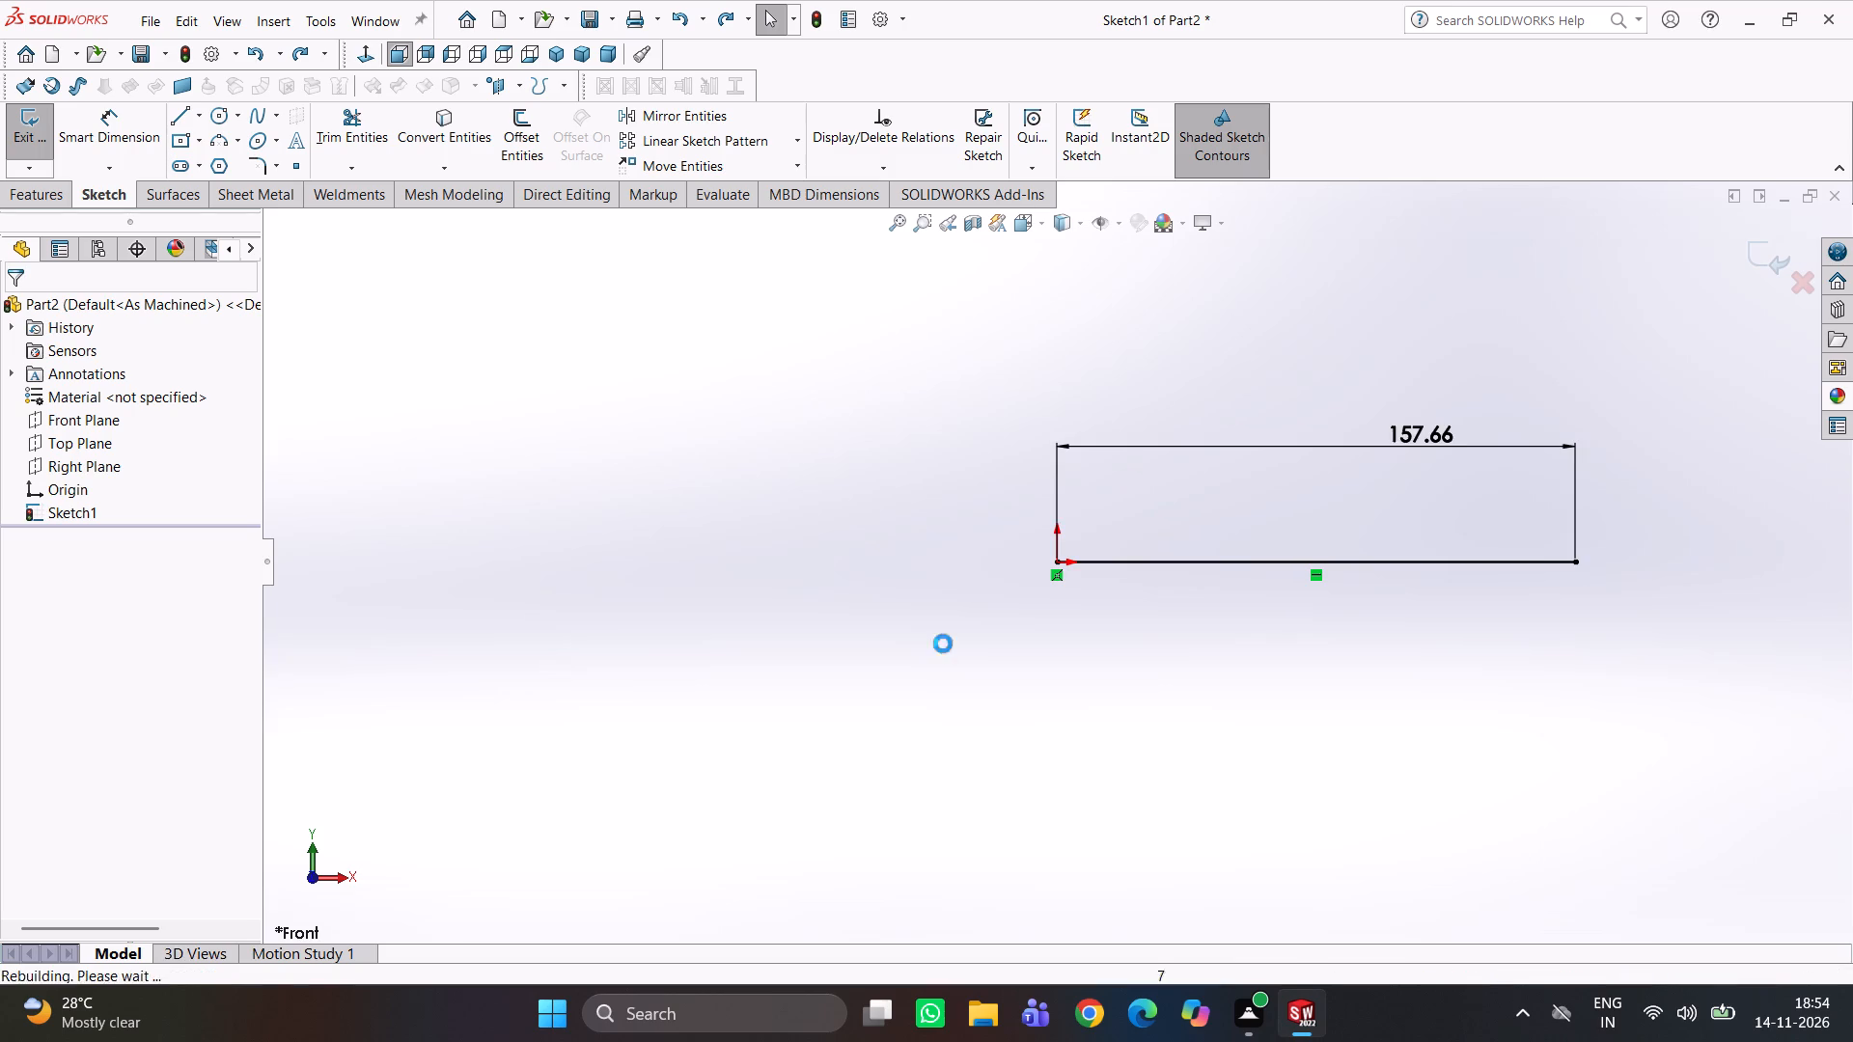
Undo the line's length dimension and the horizontal line itself, clearing the sketch.
key(ctrl+z)
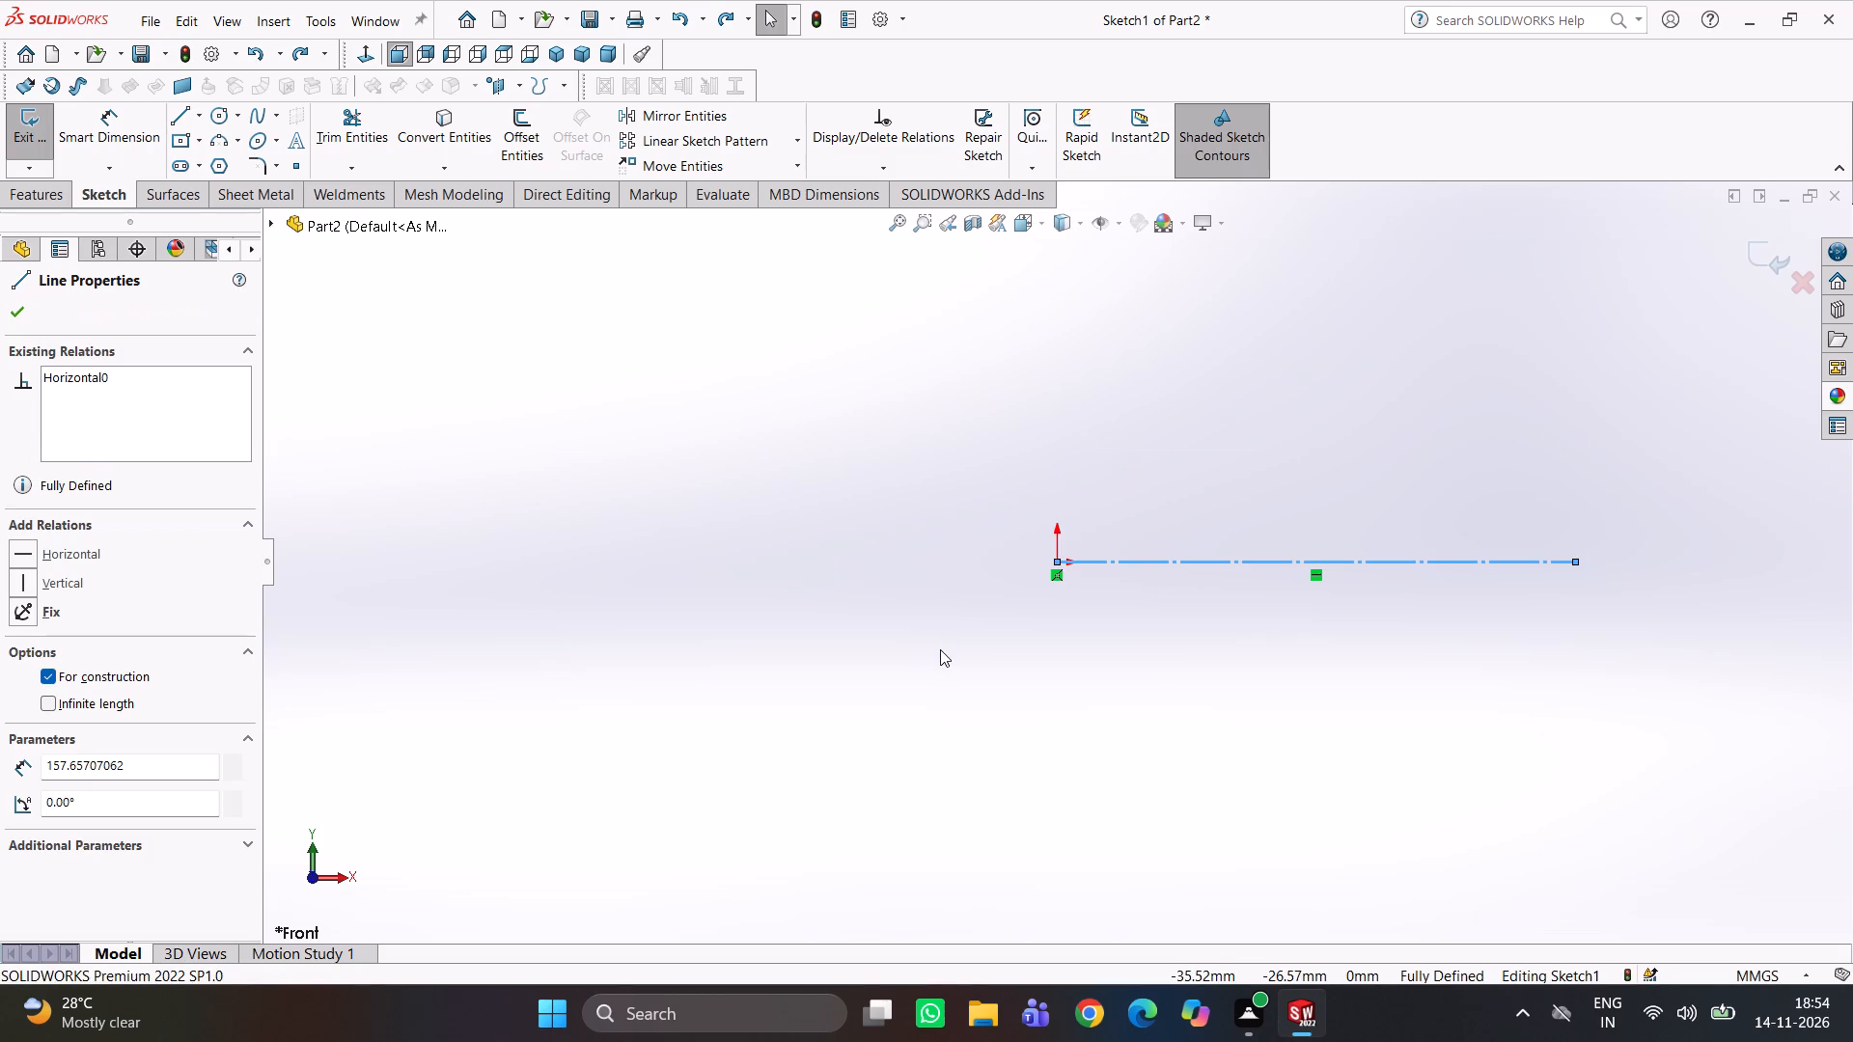
key(ctrl+z)
key(ctrl+z)
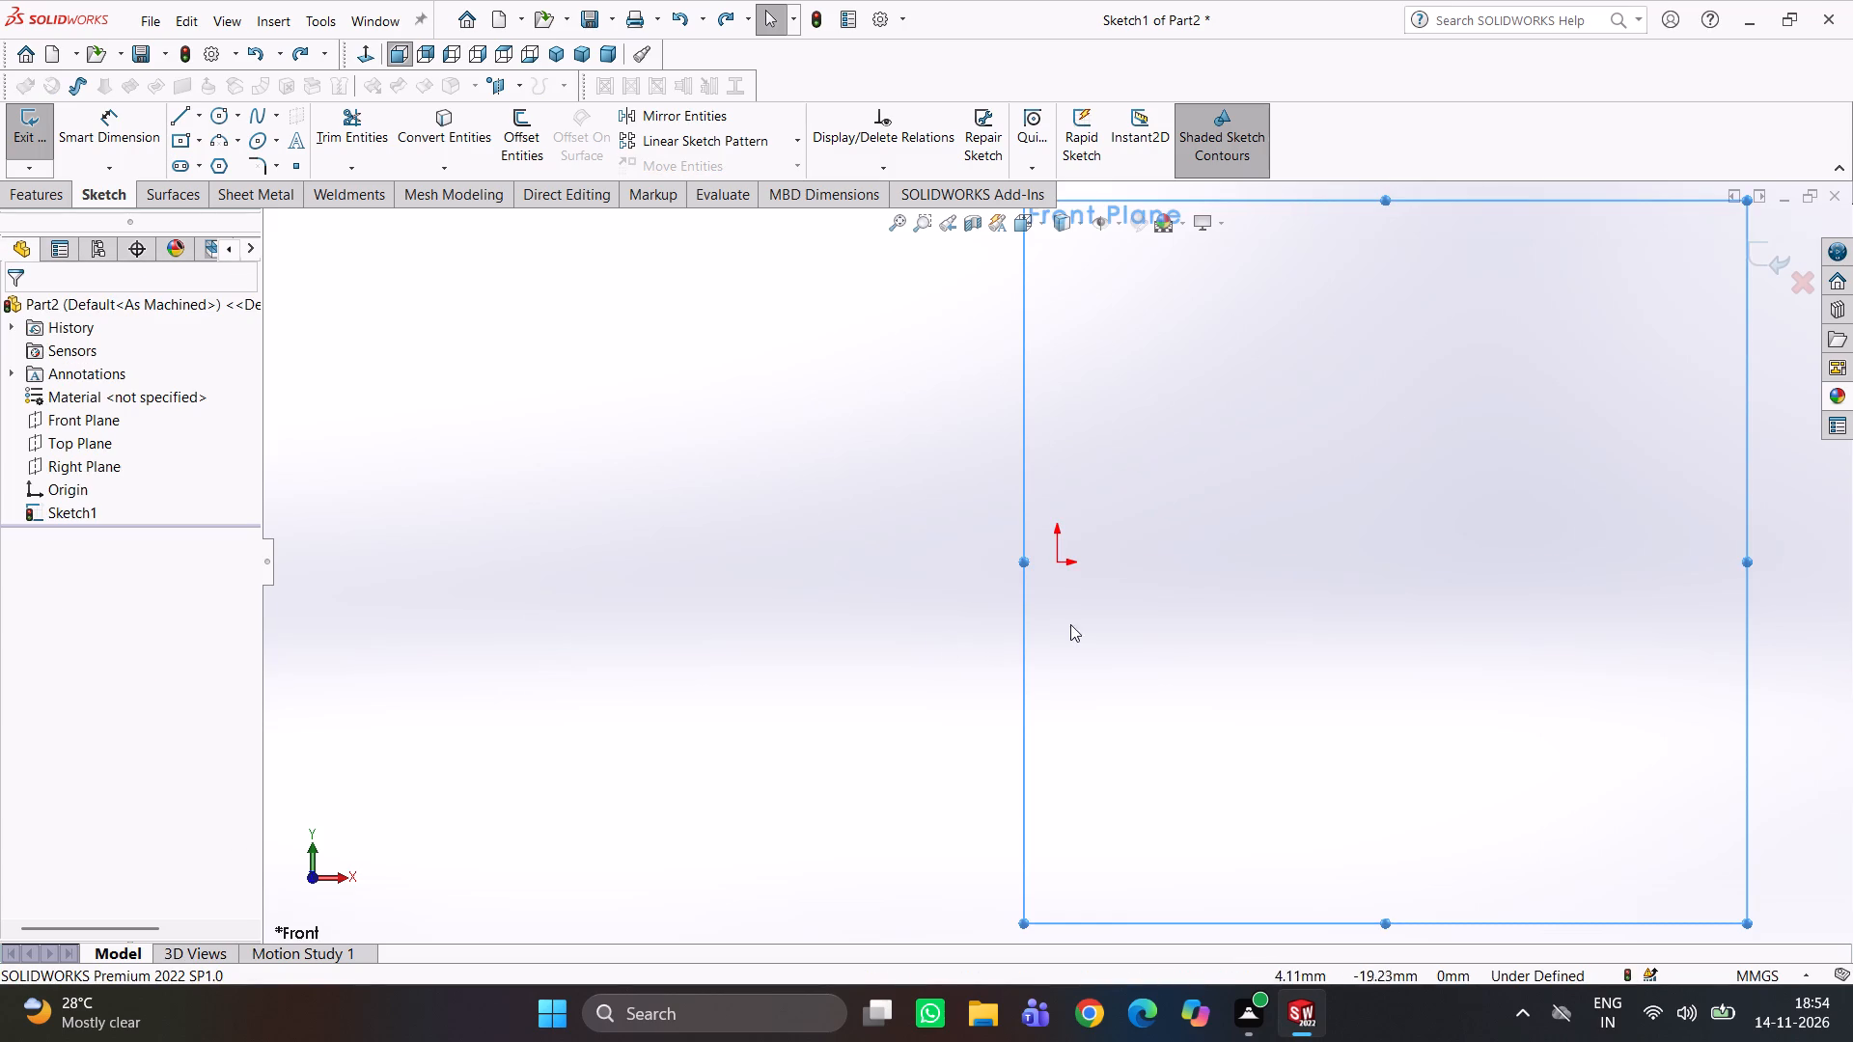
Leave the emptied sketch and start a new sketch on the Front Plane.
scroll(896, 545, up, 2)
click(81, 419)
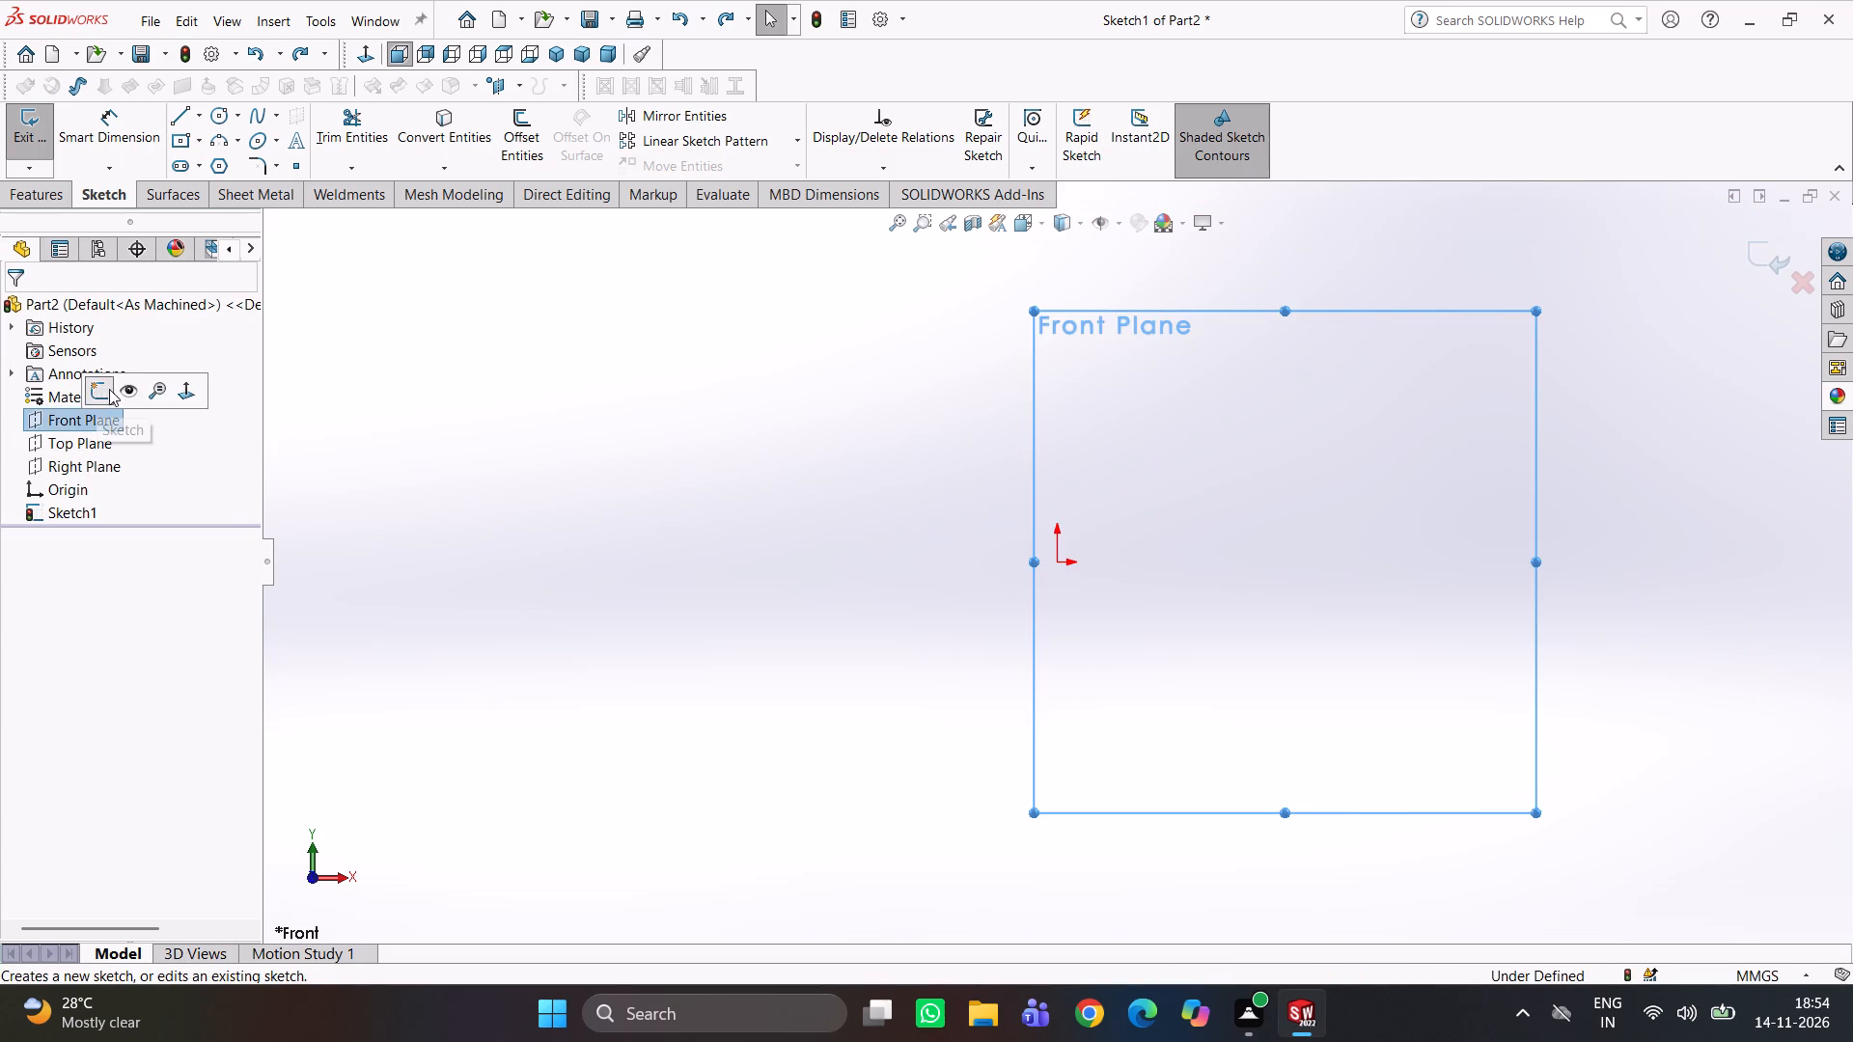
click(107, 386)
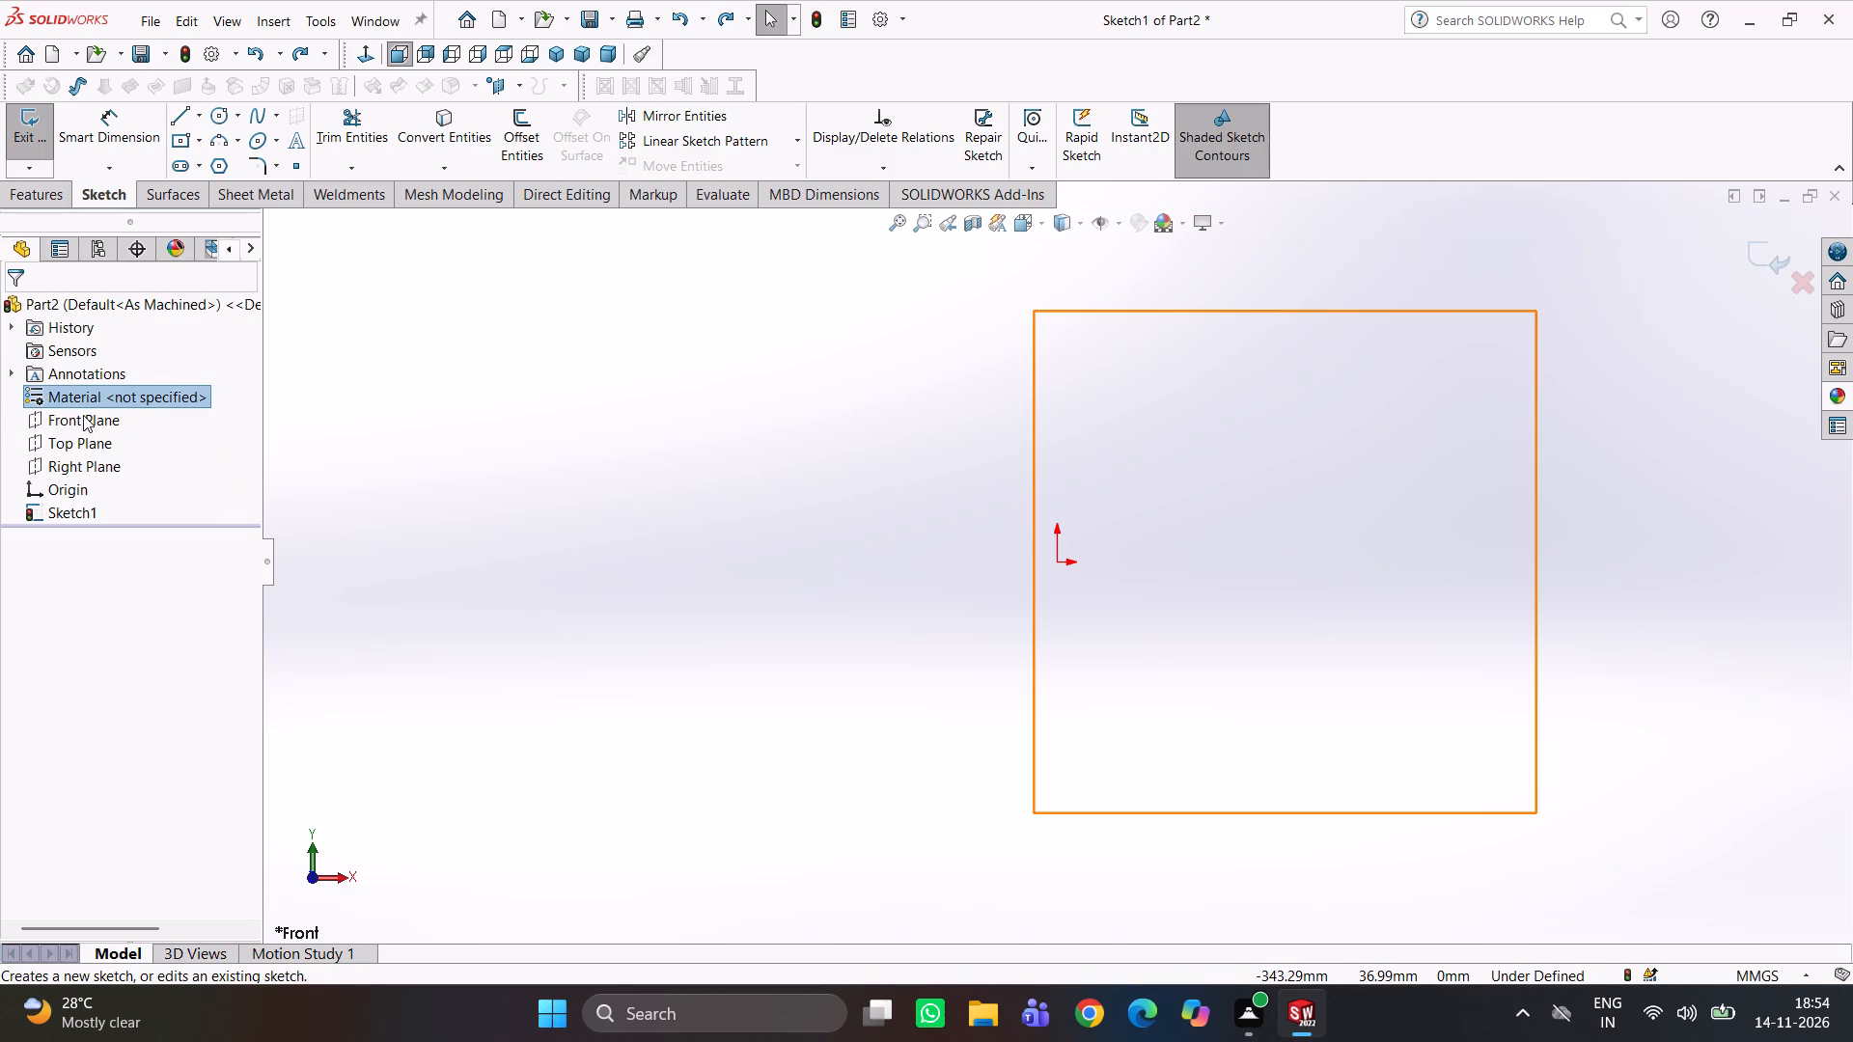
click(82, 416)
click(102, 395)
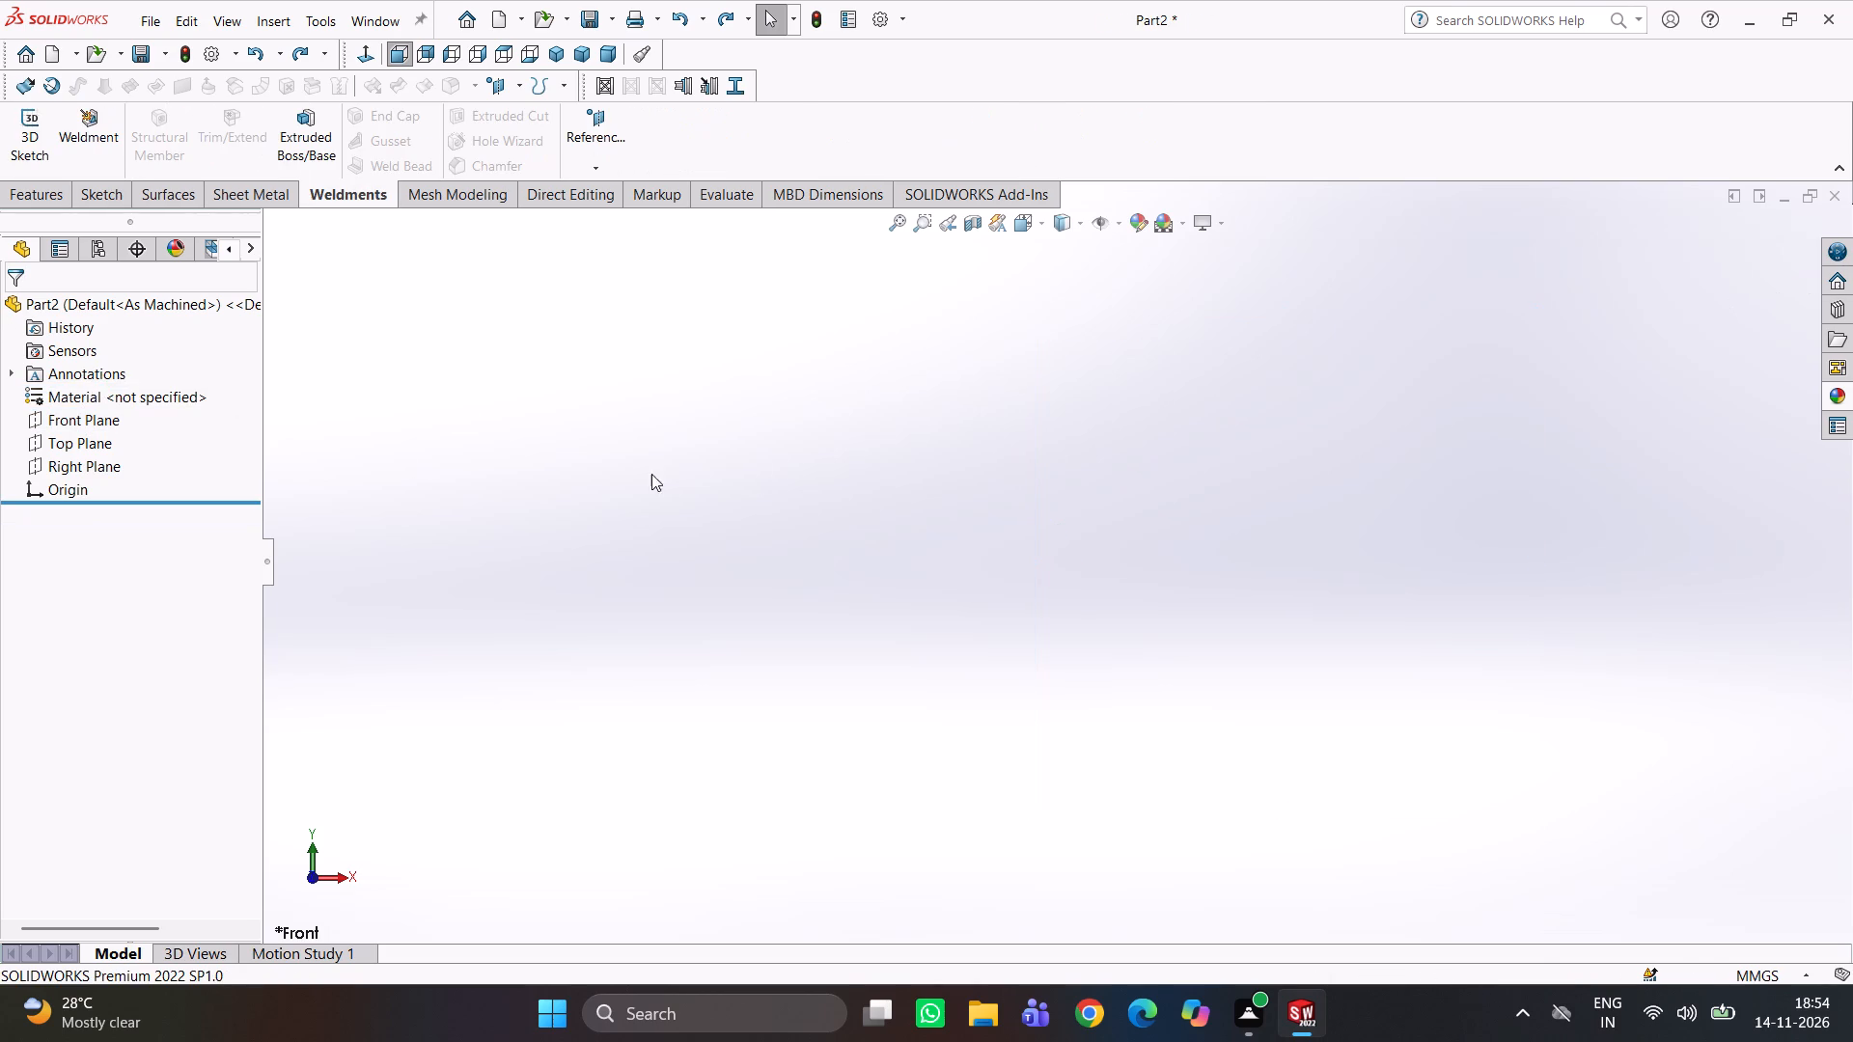
click(97, 425)
click(124, 389)
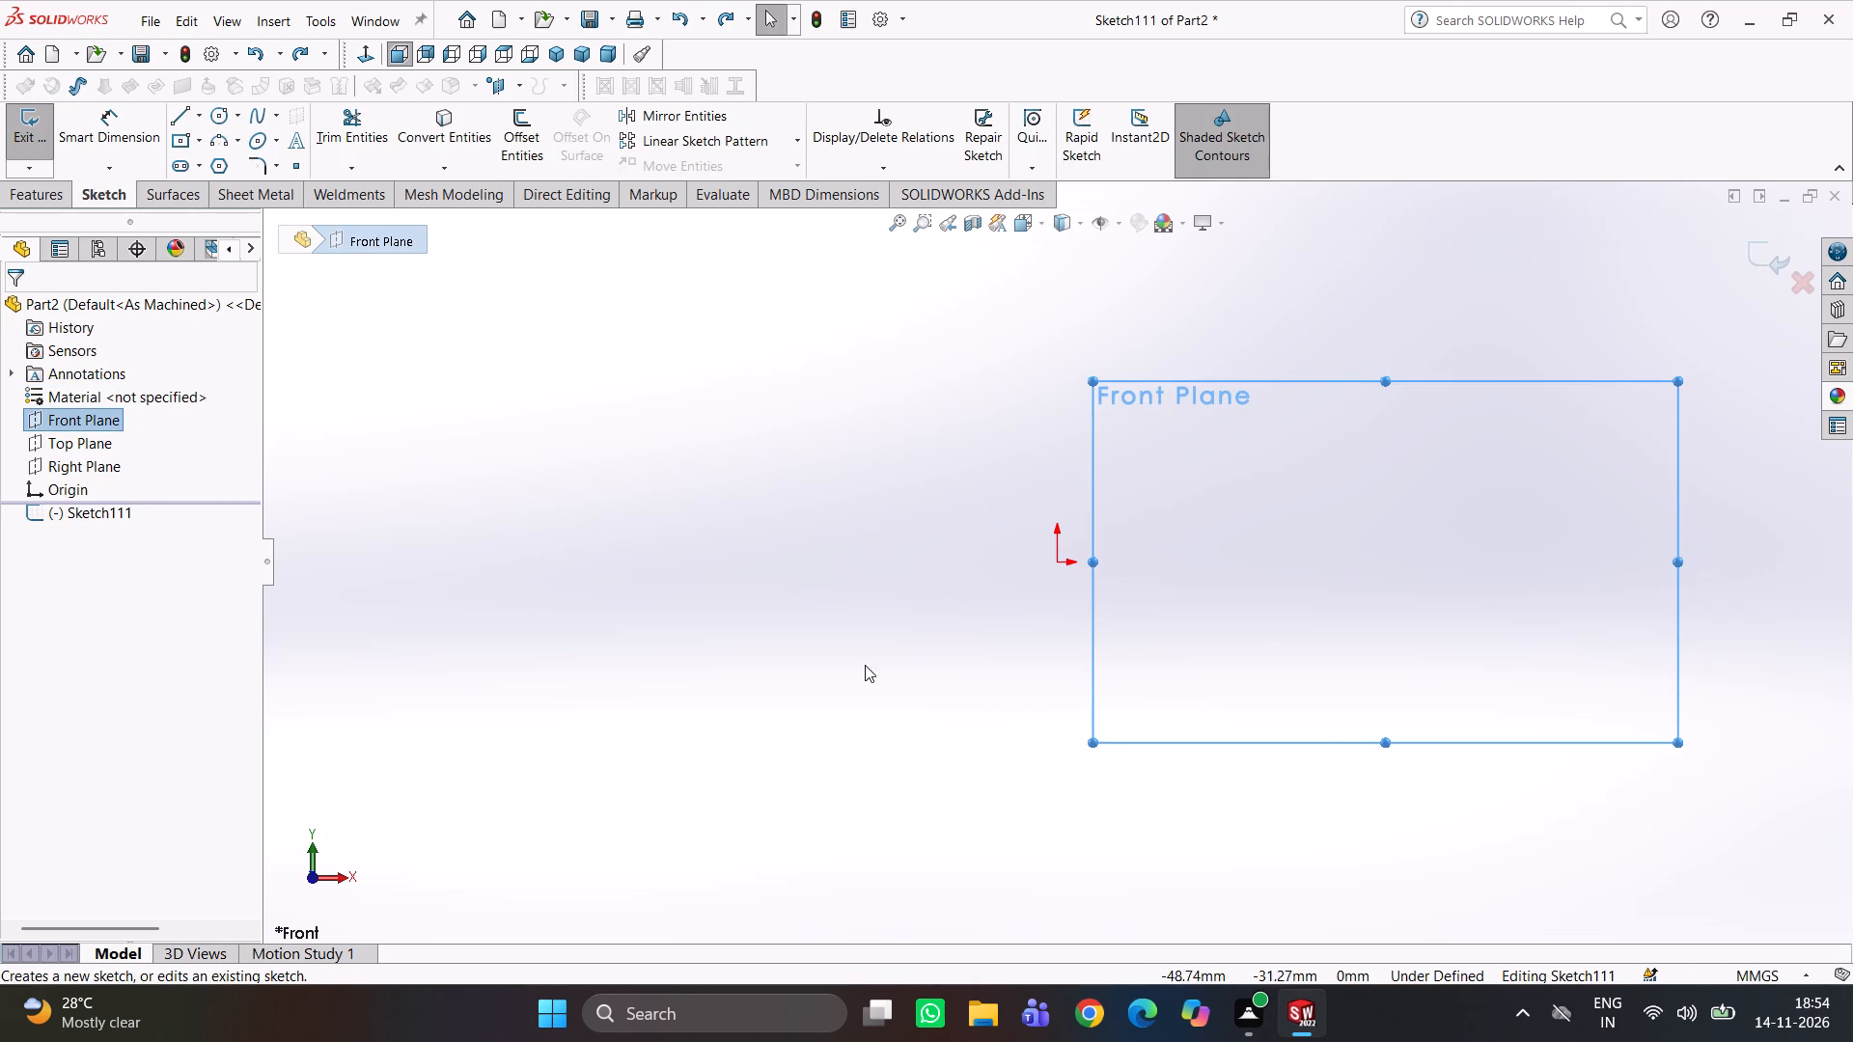
Sketch connected lines from the origin: about 24 mm vertically up, 25 mm horizontally right, and 25 mm slanting outward down to the origin's level.
right_drag(926, 677, 750, 667)
scroll(1064, 548, down, 3)
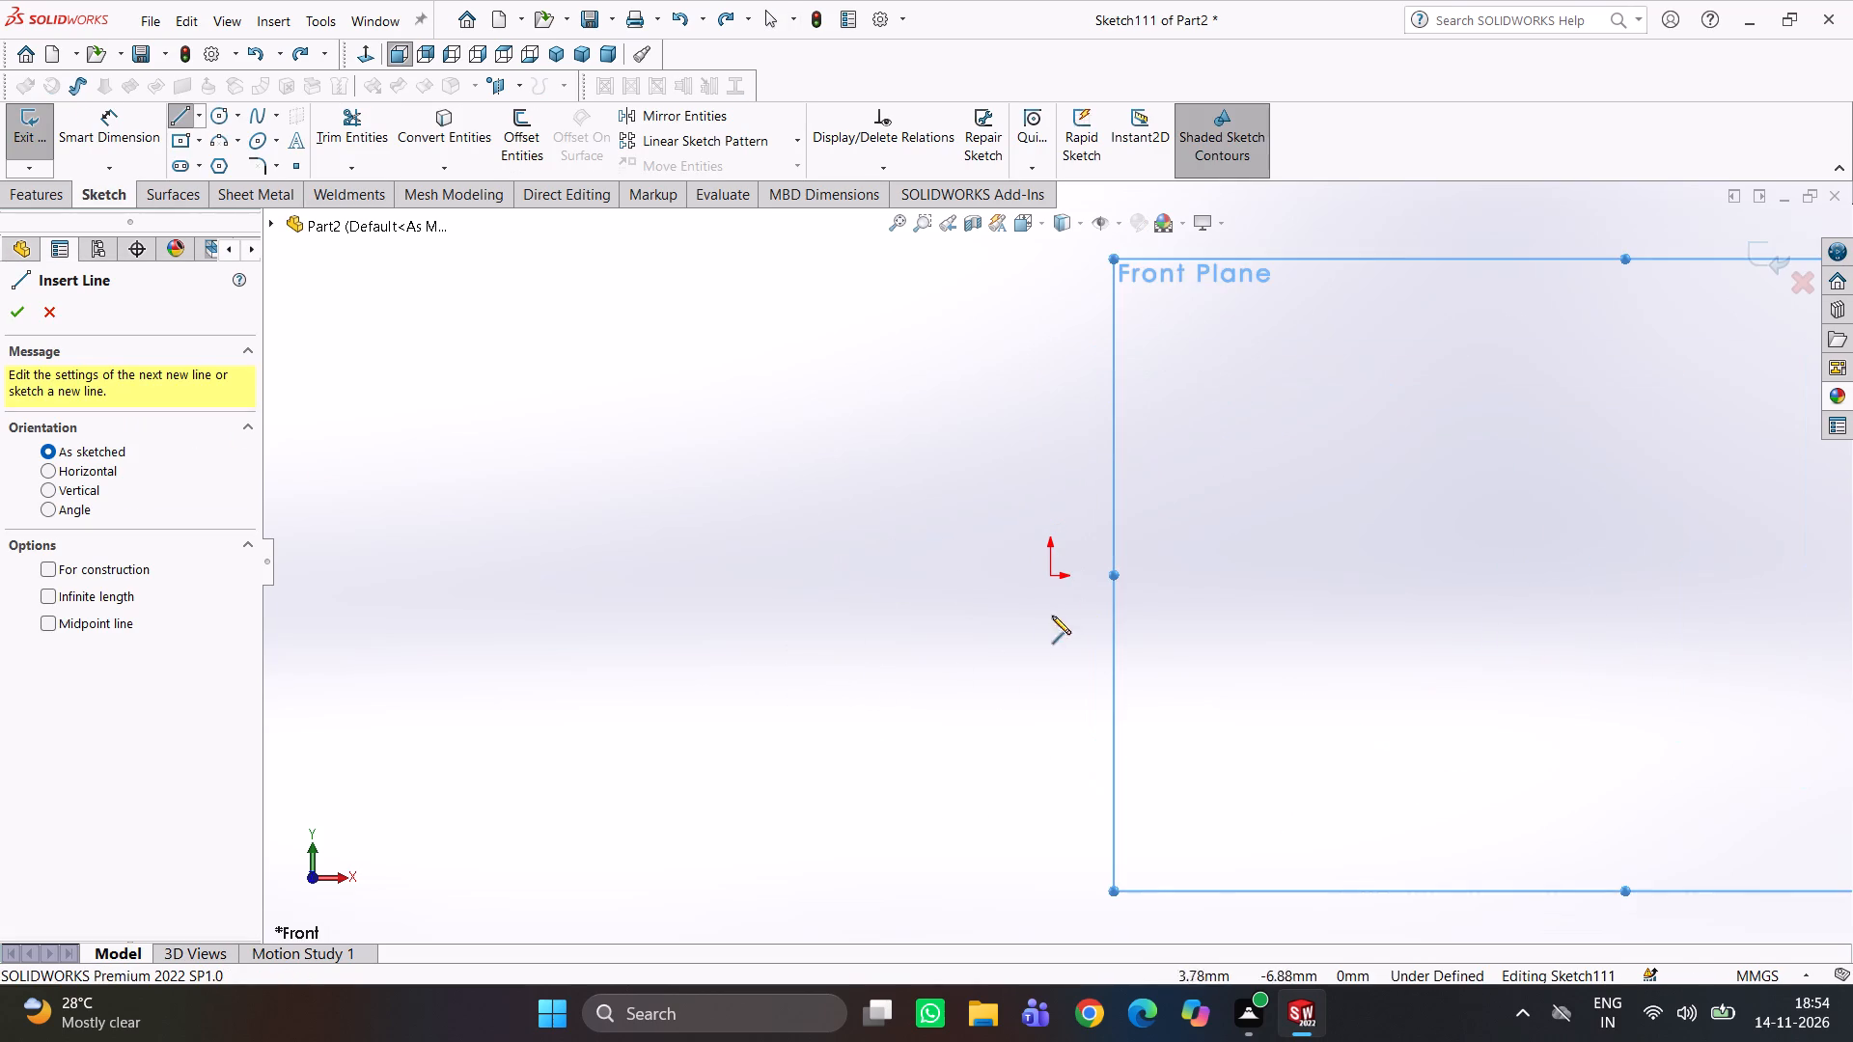
click(1053, 573)
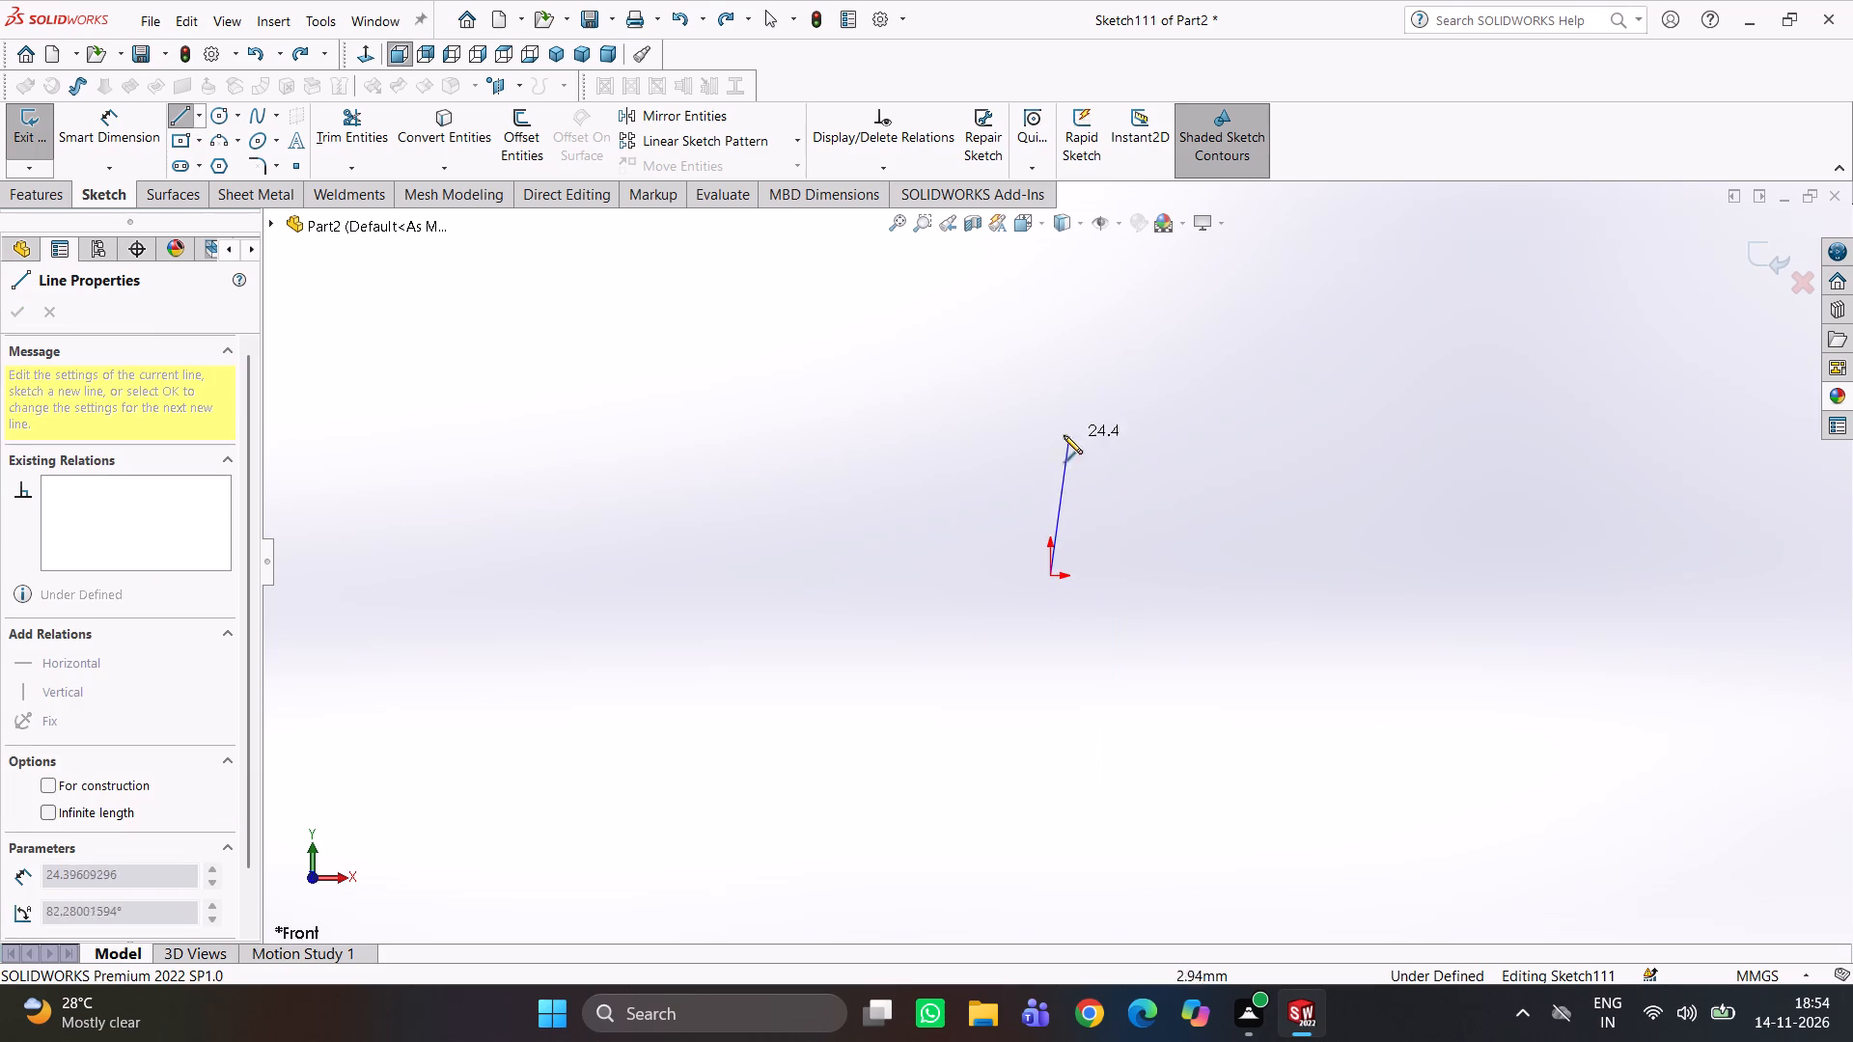
click(1049, 436)
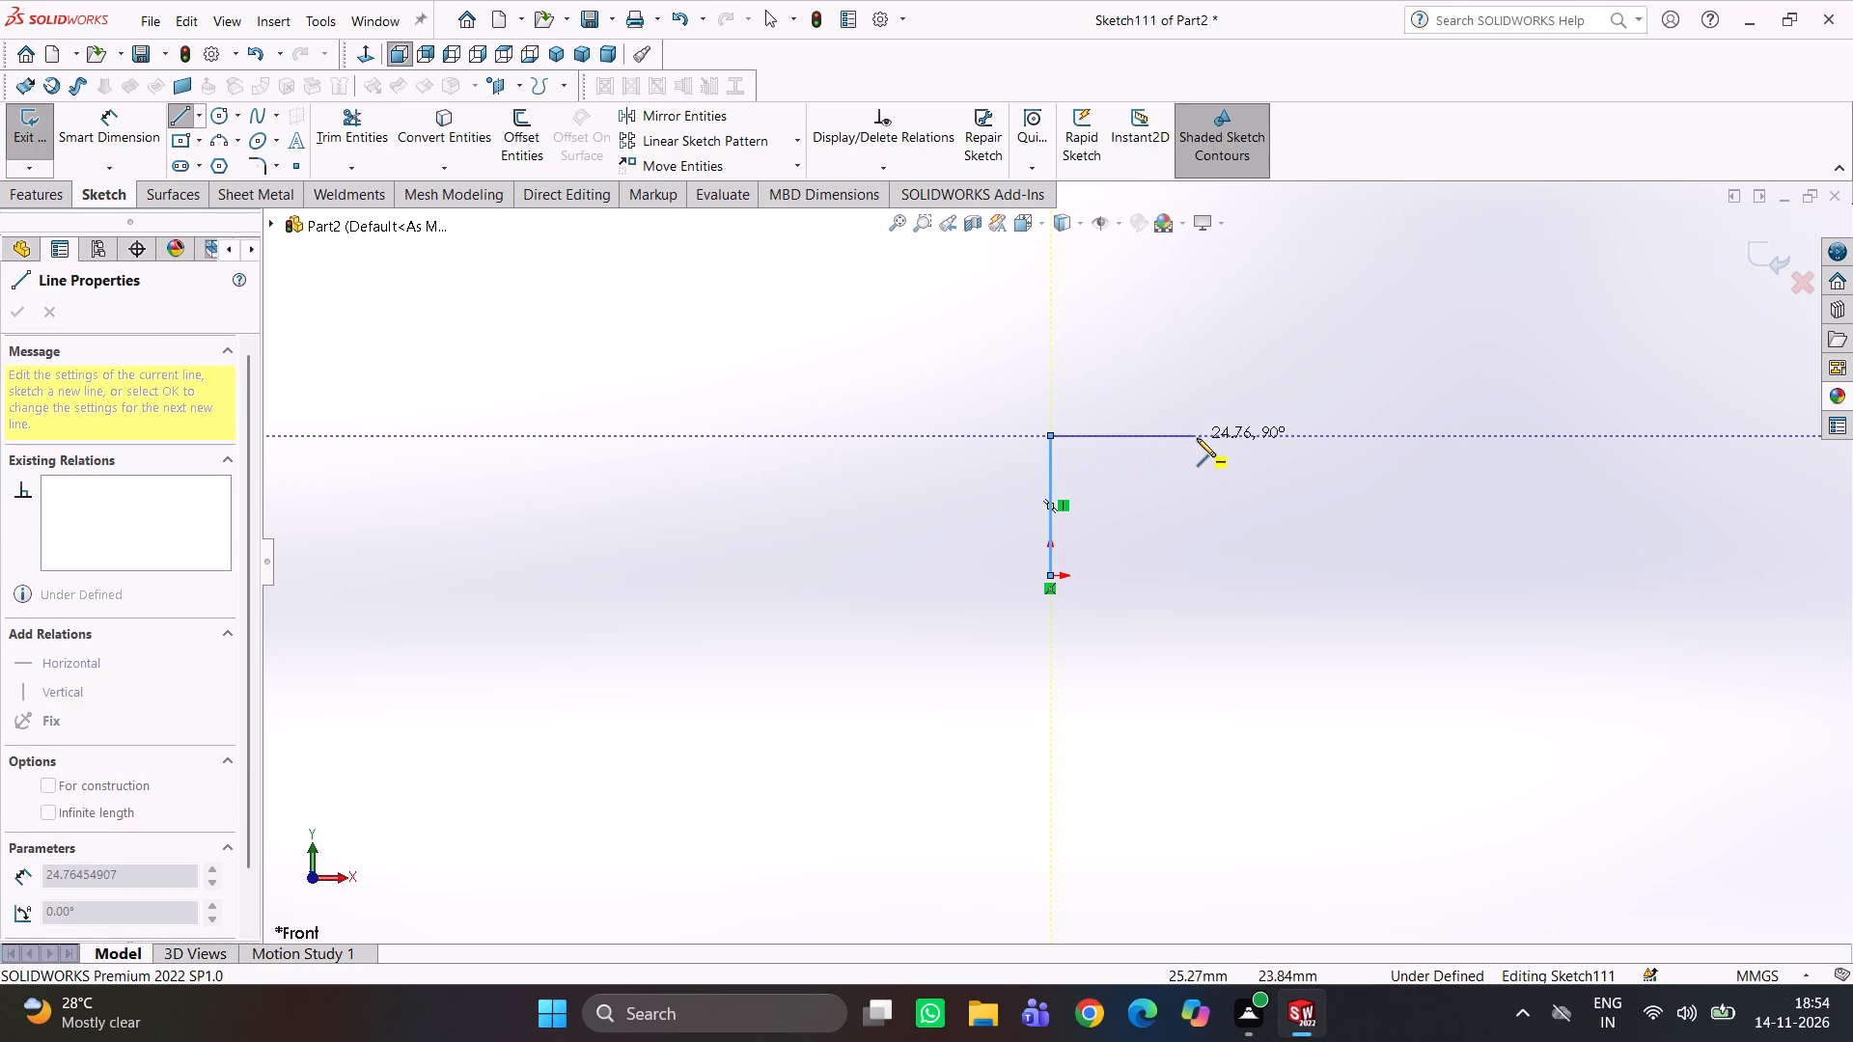
click(1197, 438)
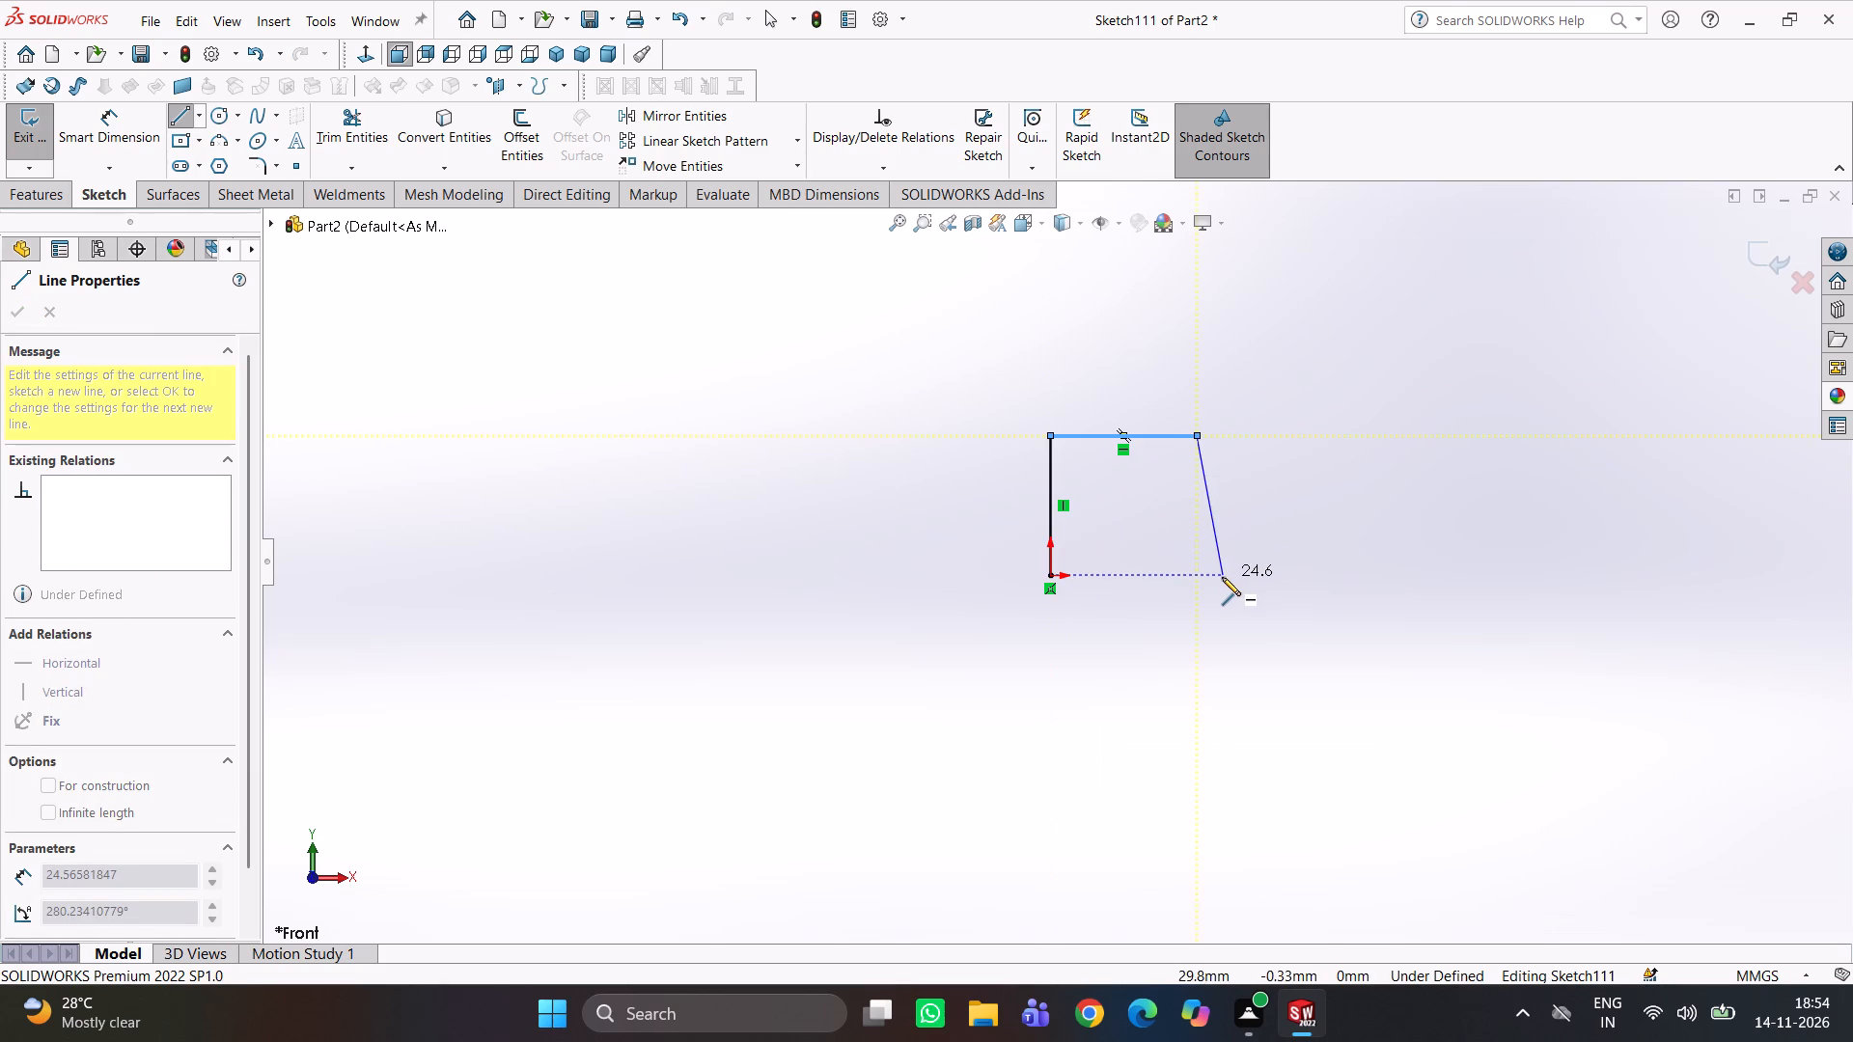
click(1222, 577)
key(Escape)
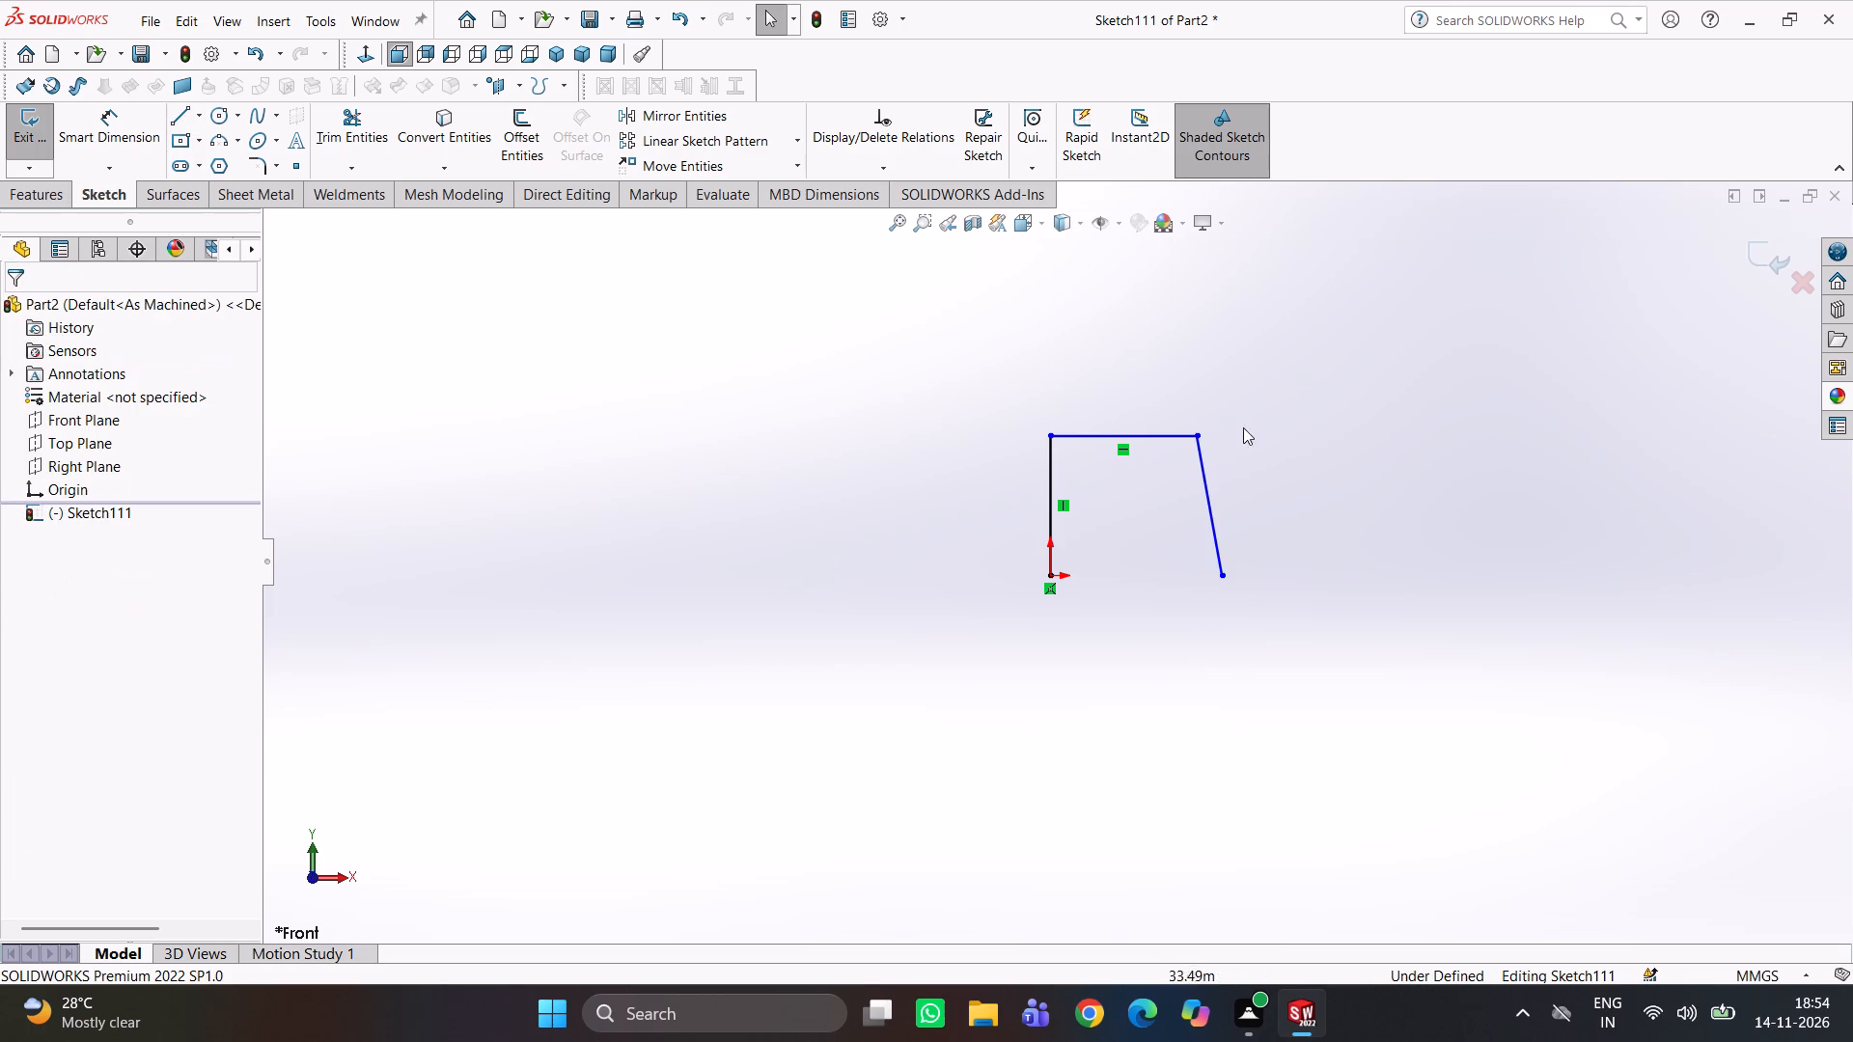
Sketch a line about 27 mm long slanting up and outward from the top of the vertical line.
right_drag(1392, 377, 1068, 374)
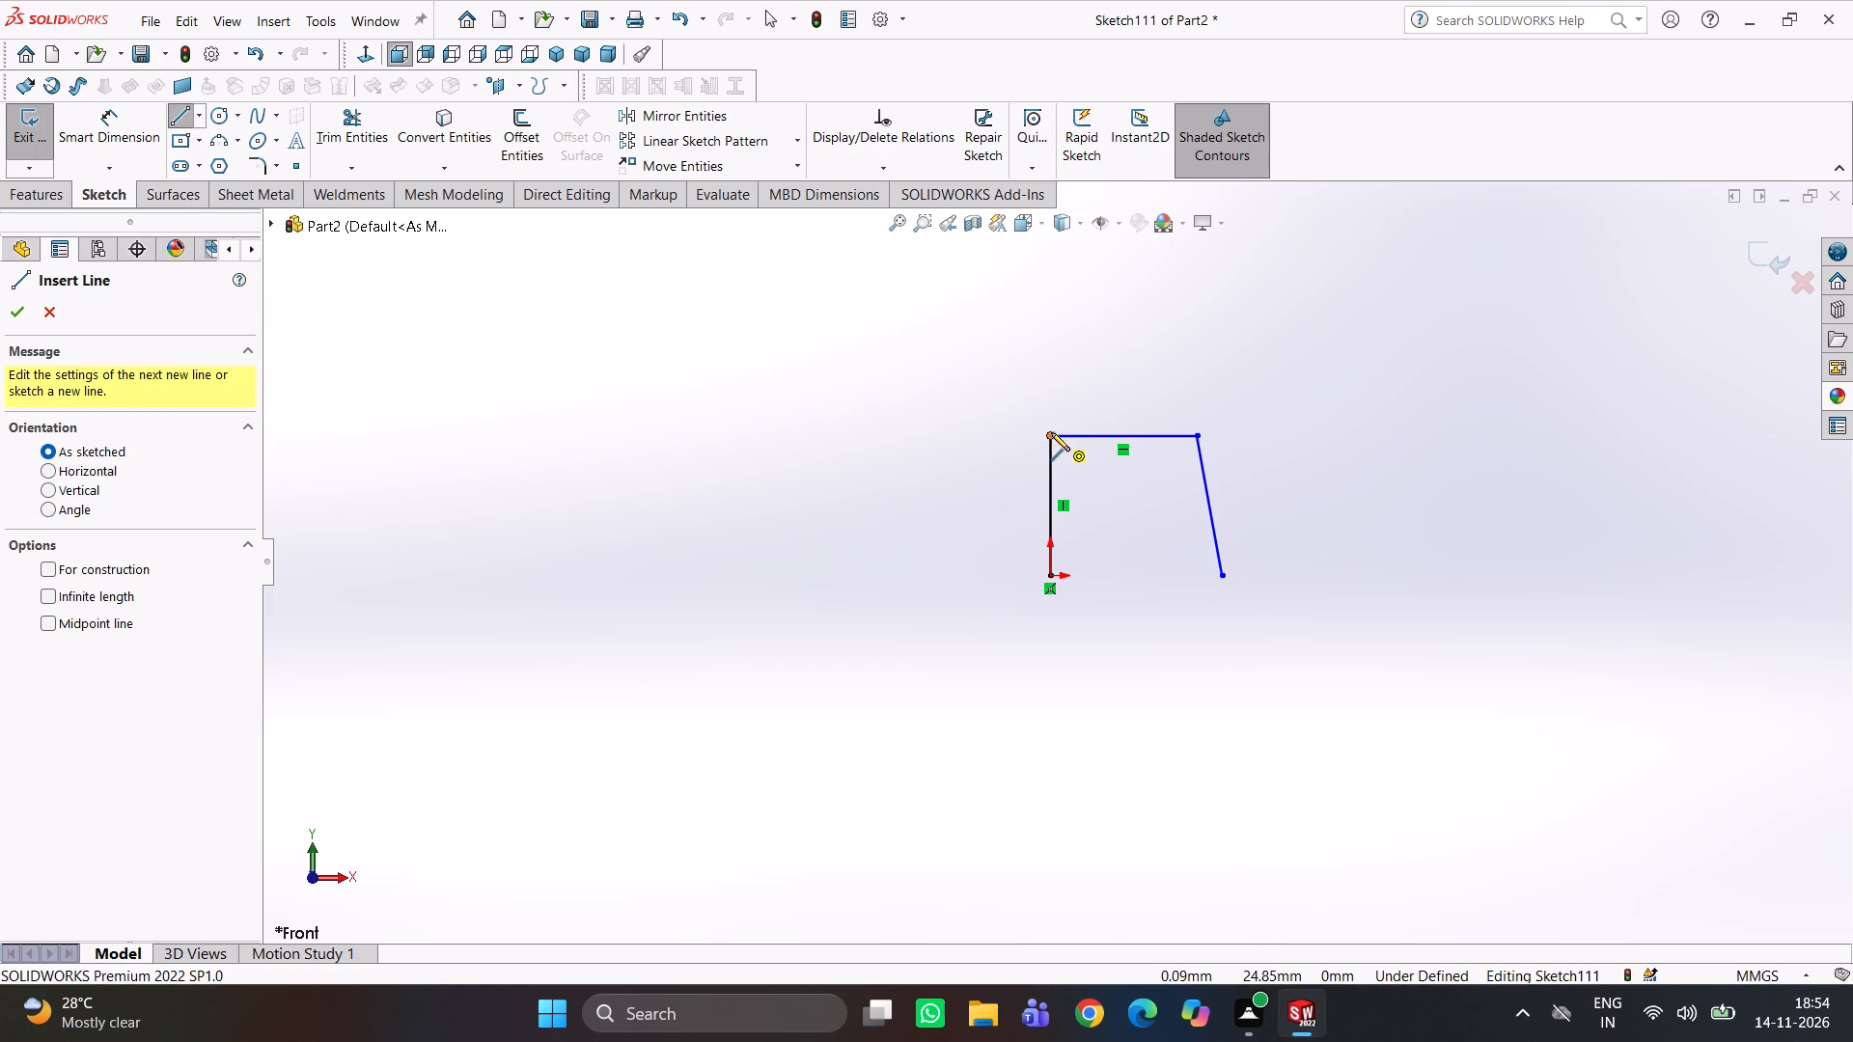
click(1051, 432)
click(1006, 287)
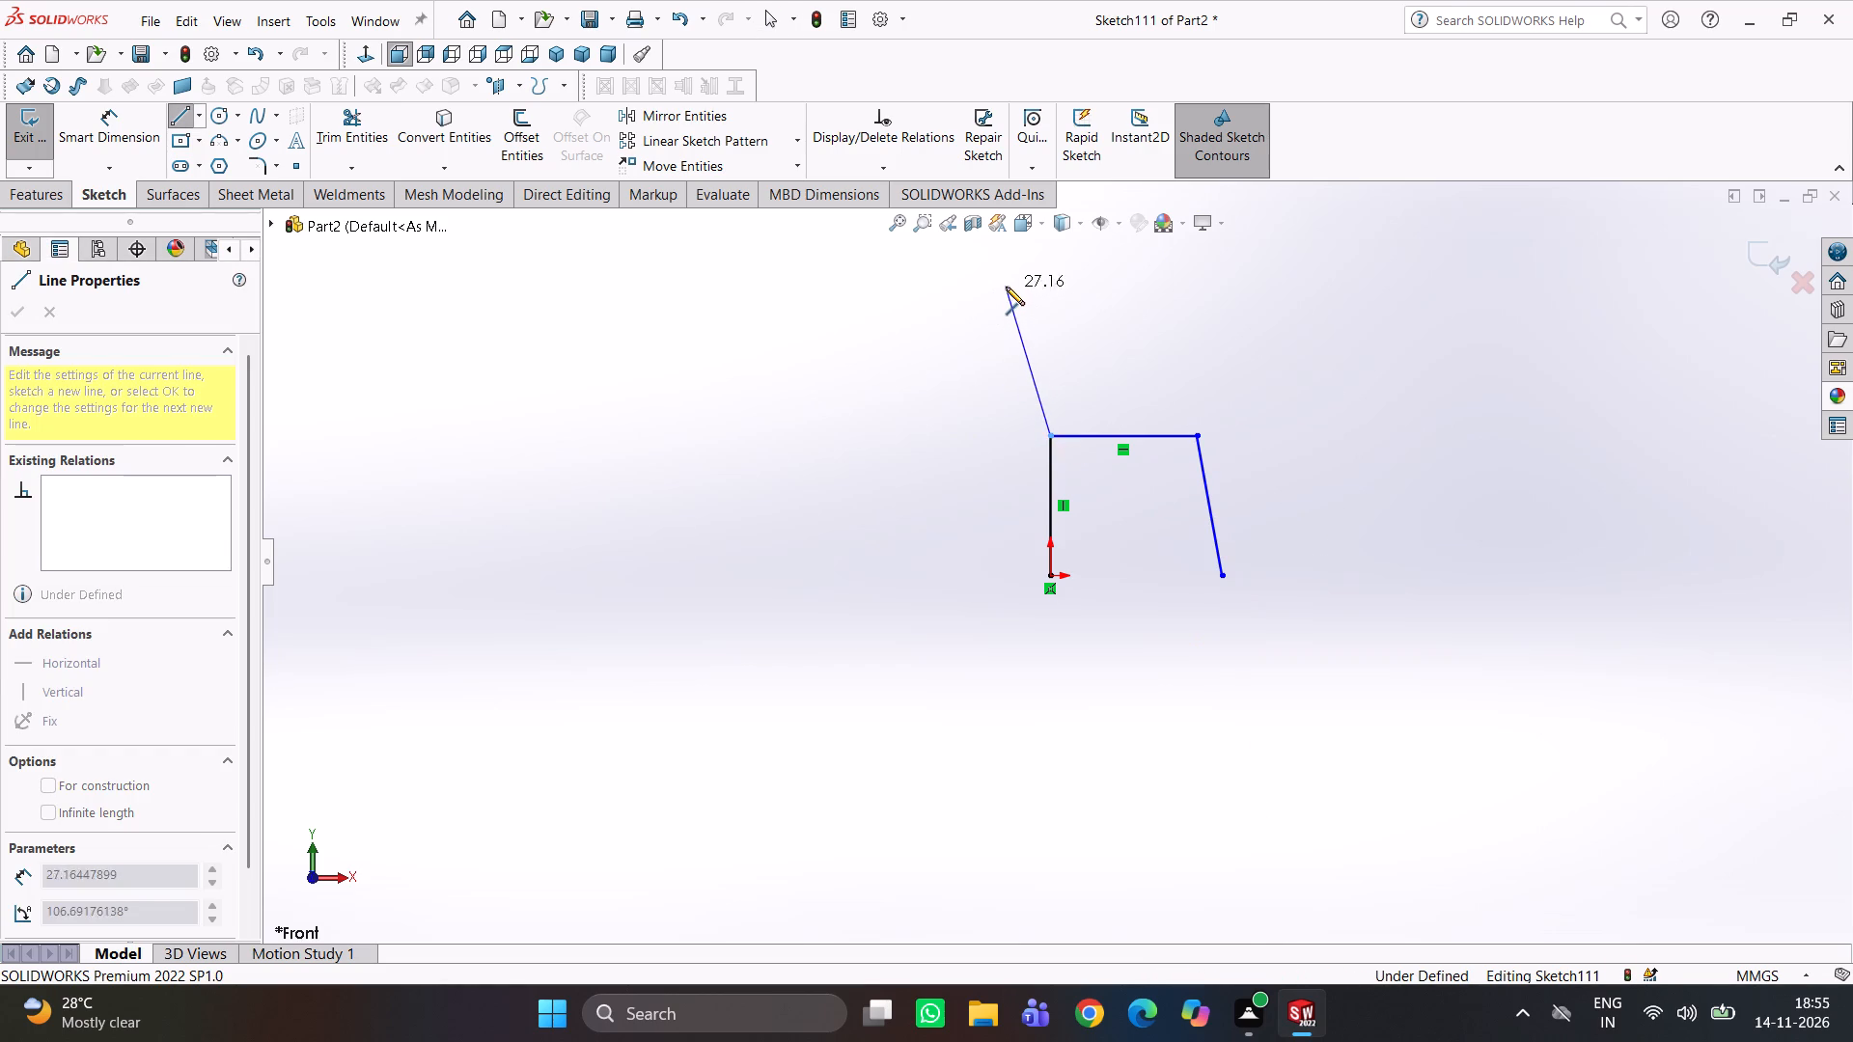
key(Escape)
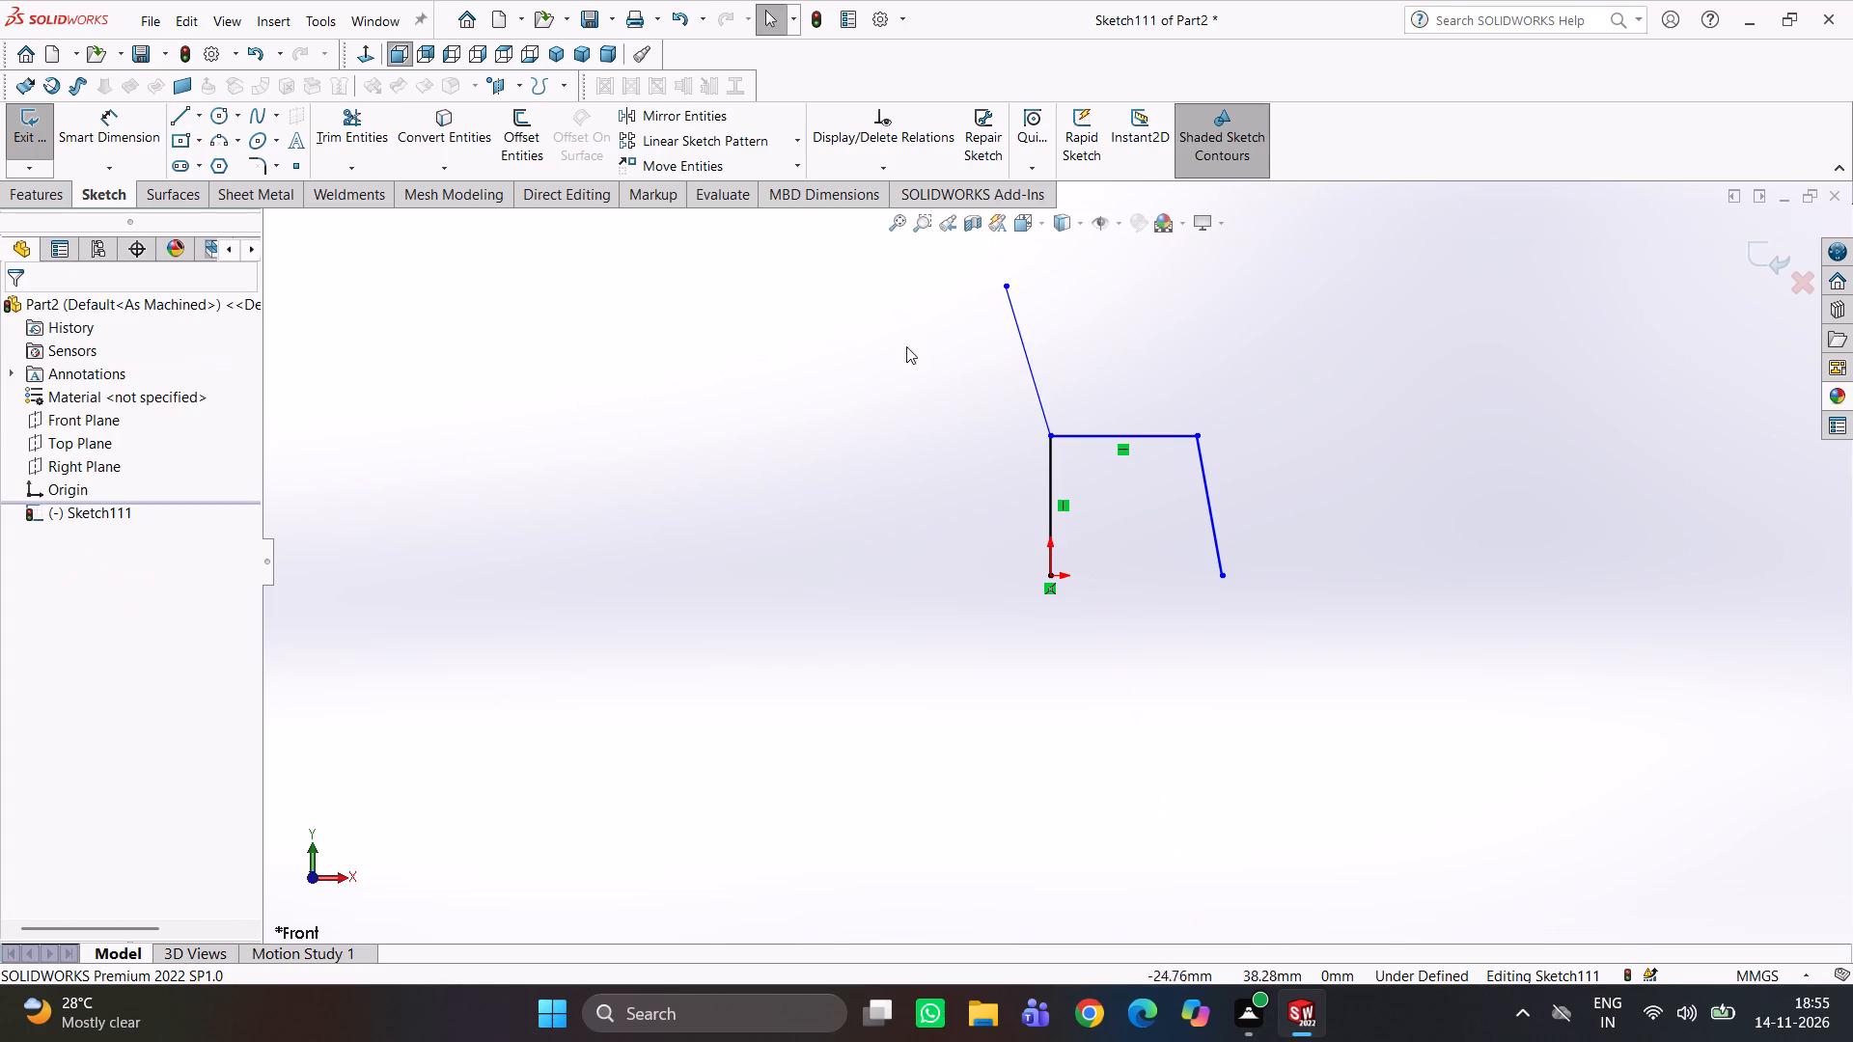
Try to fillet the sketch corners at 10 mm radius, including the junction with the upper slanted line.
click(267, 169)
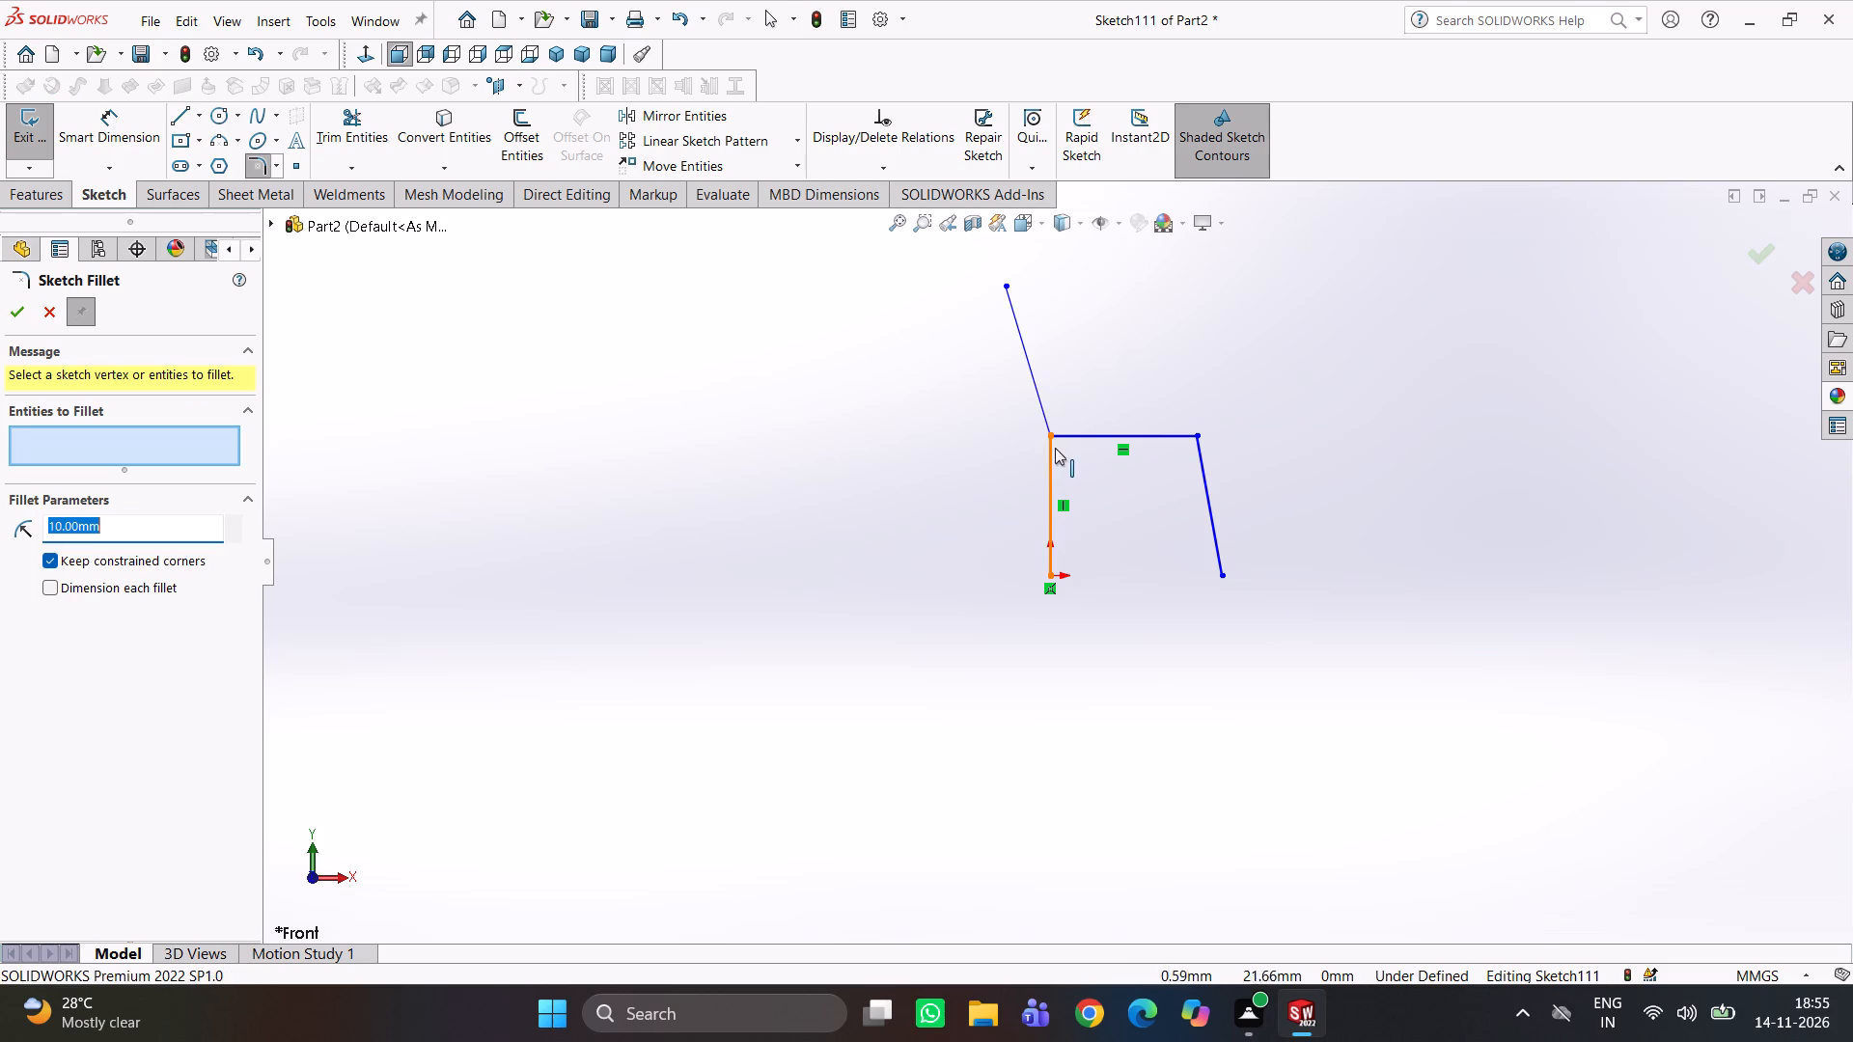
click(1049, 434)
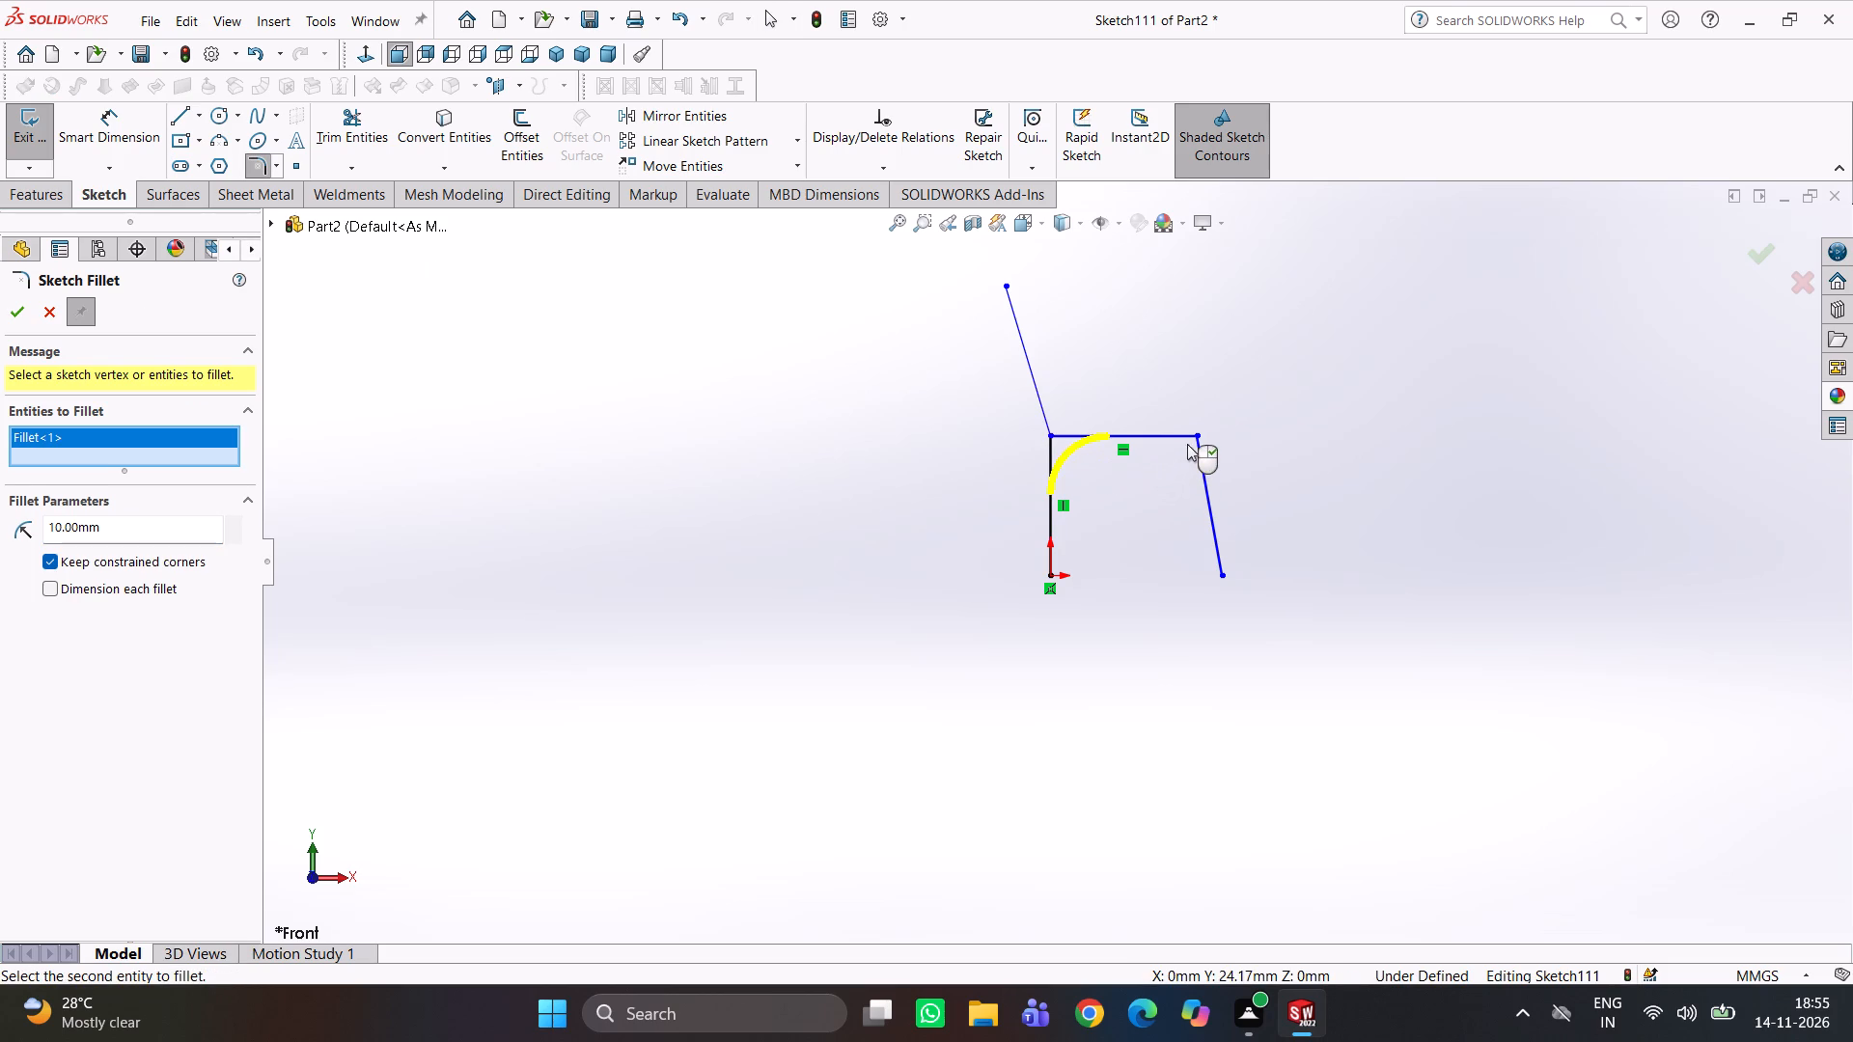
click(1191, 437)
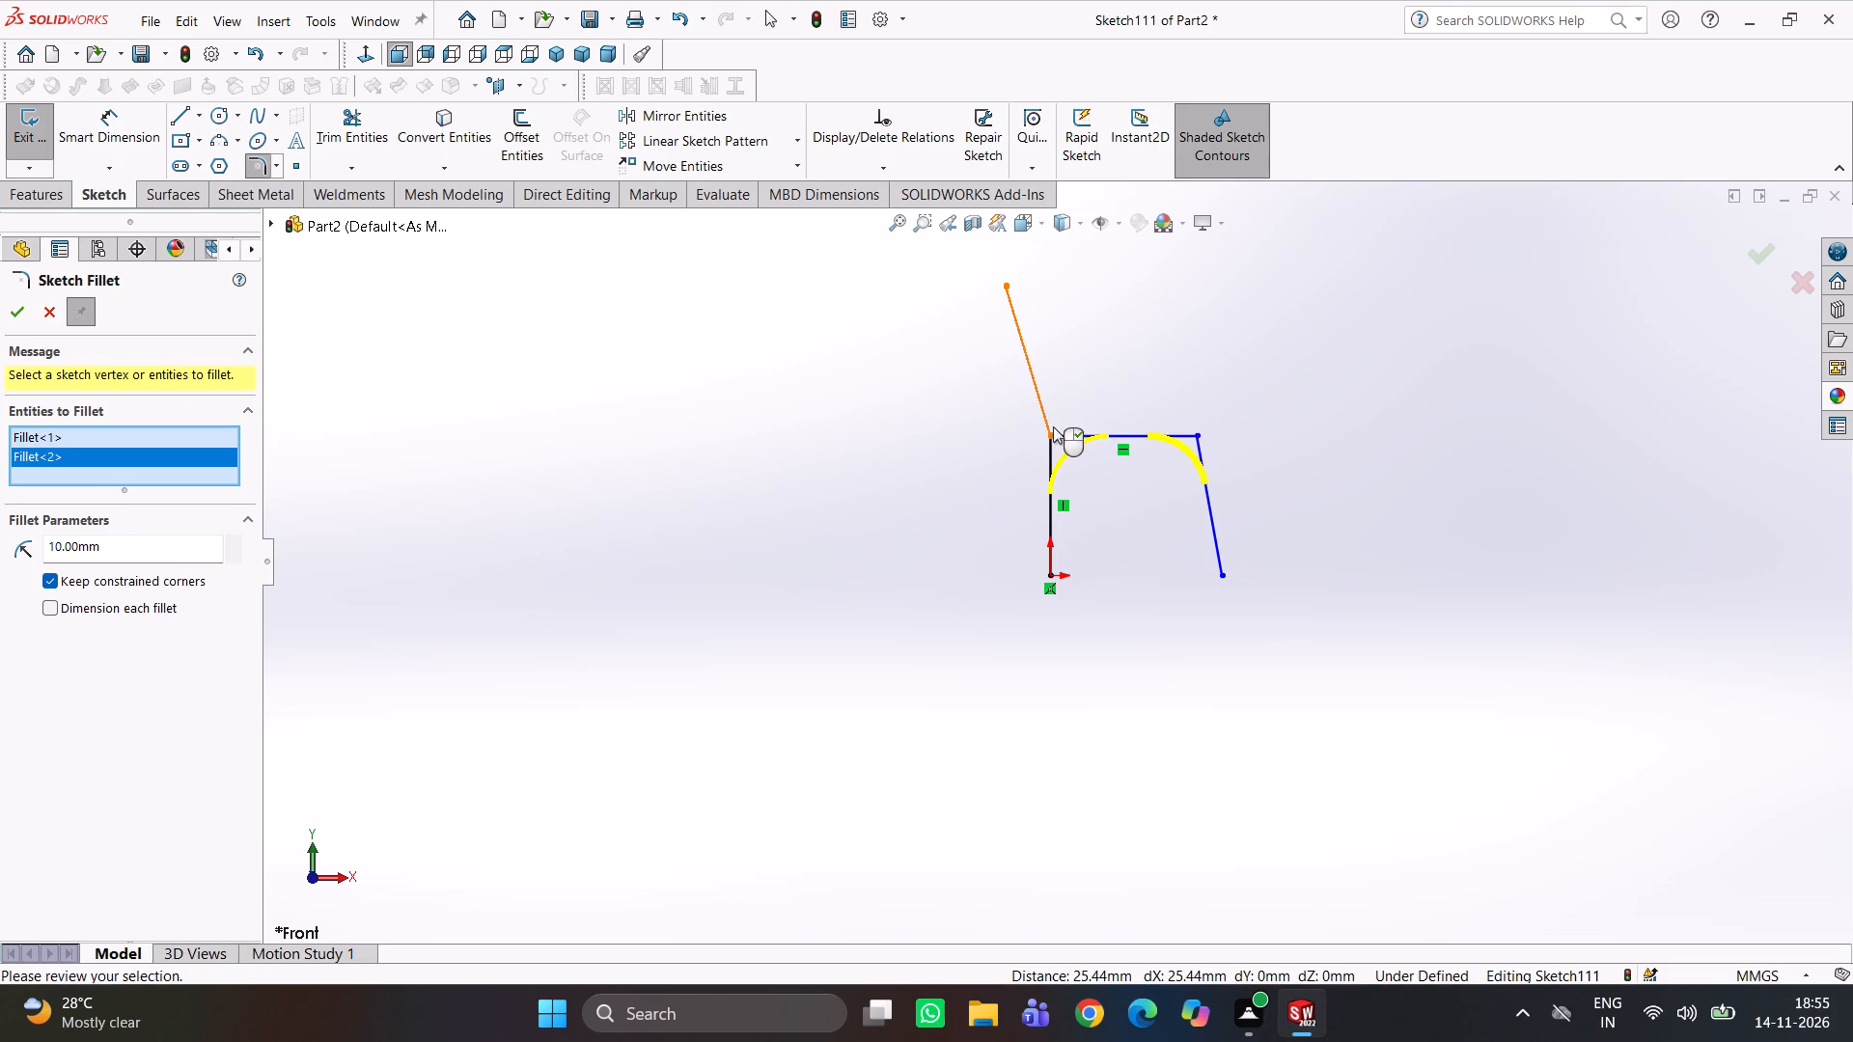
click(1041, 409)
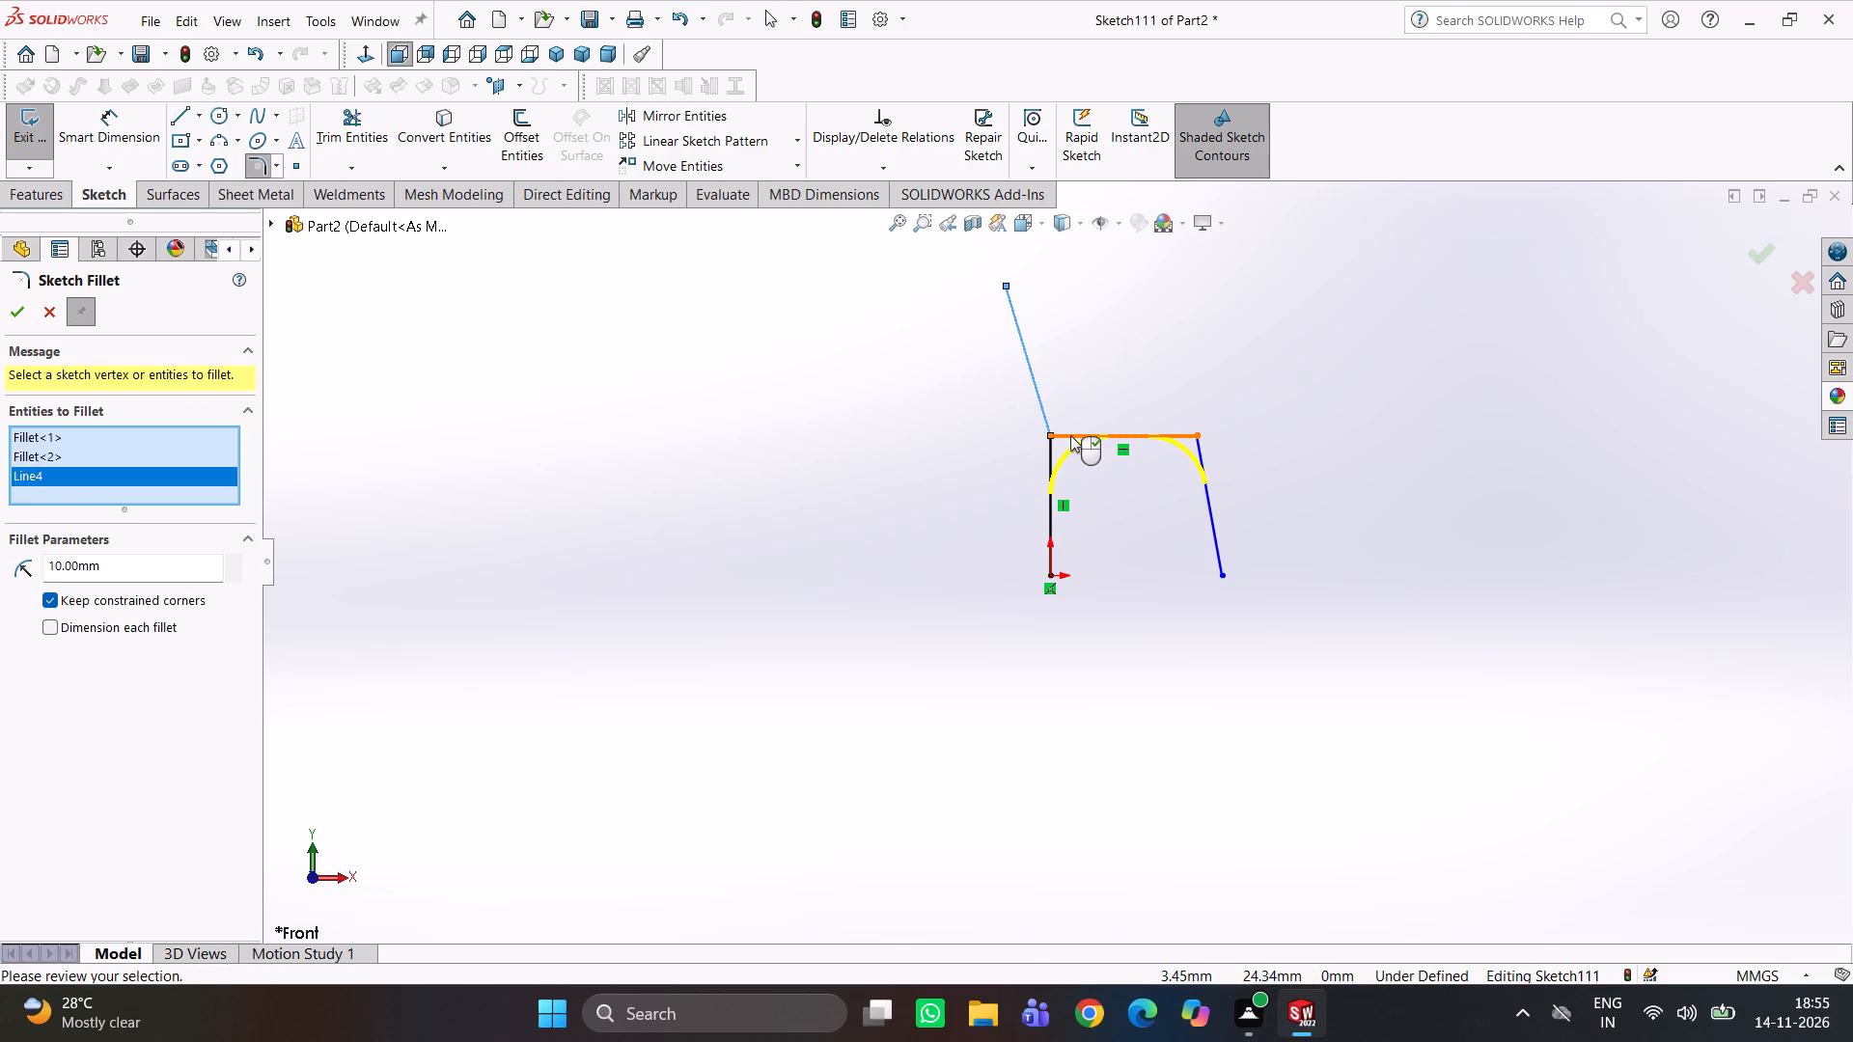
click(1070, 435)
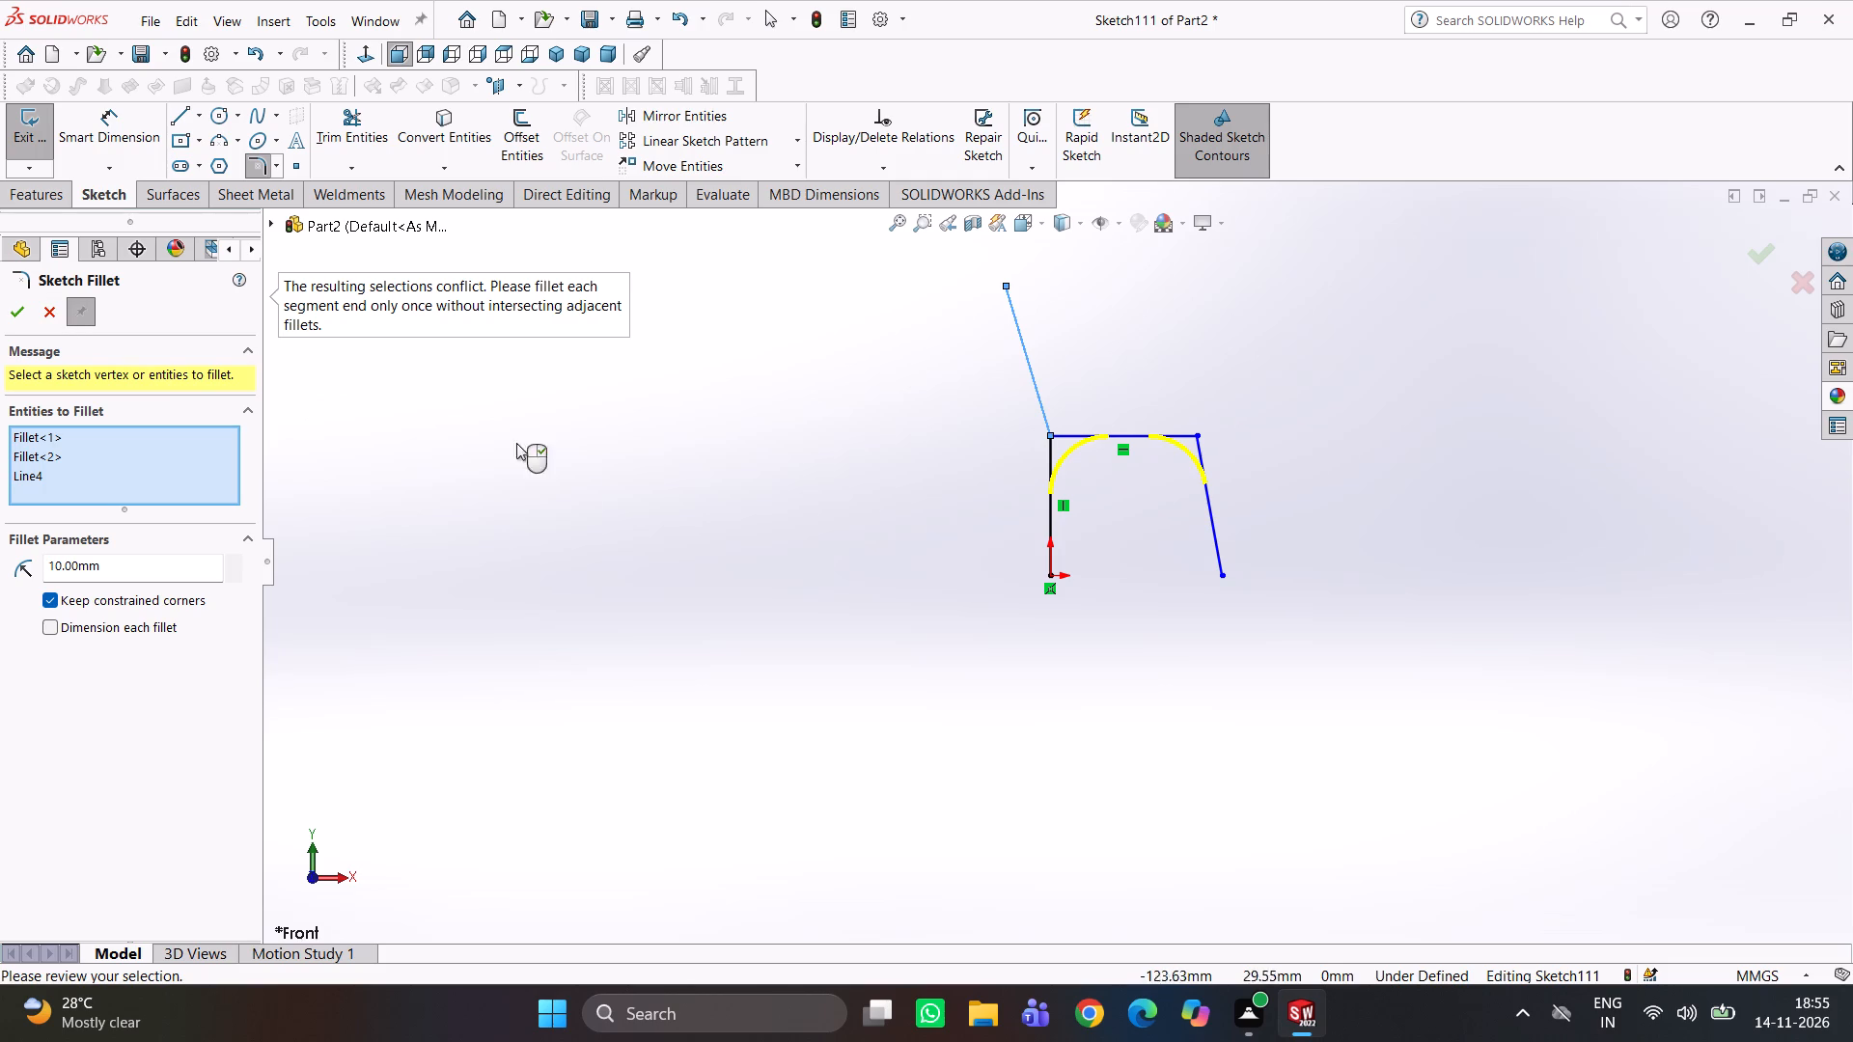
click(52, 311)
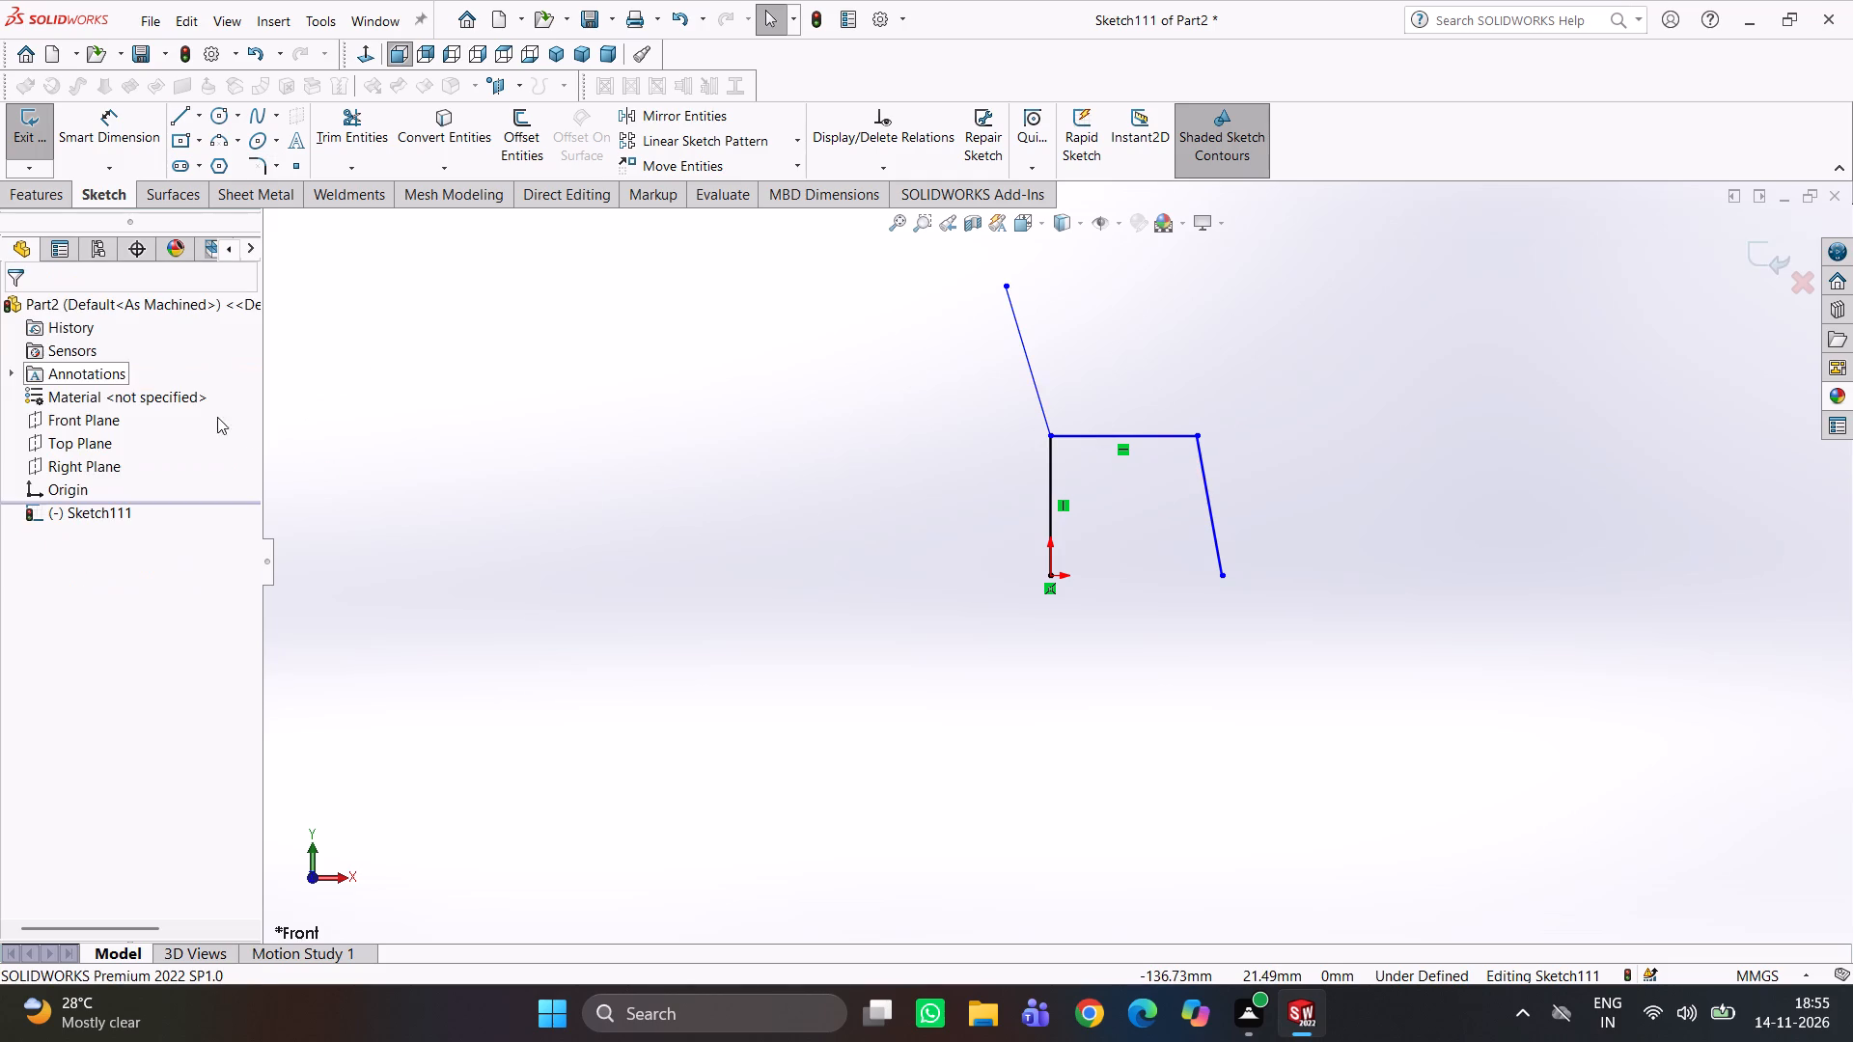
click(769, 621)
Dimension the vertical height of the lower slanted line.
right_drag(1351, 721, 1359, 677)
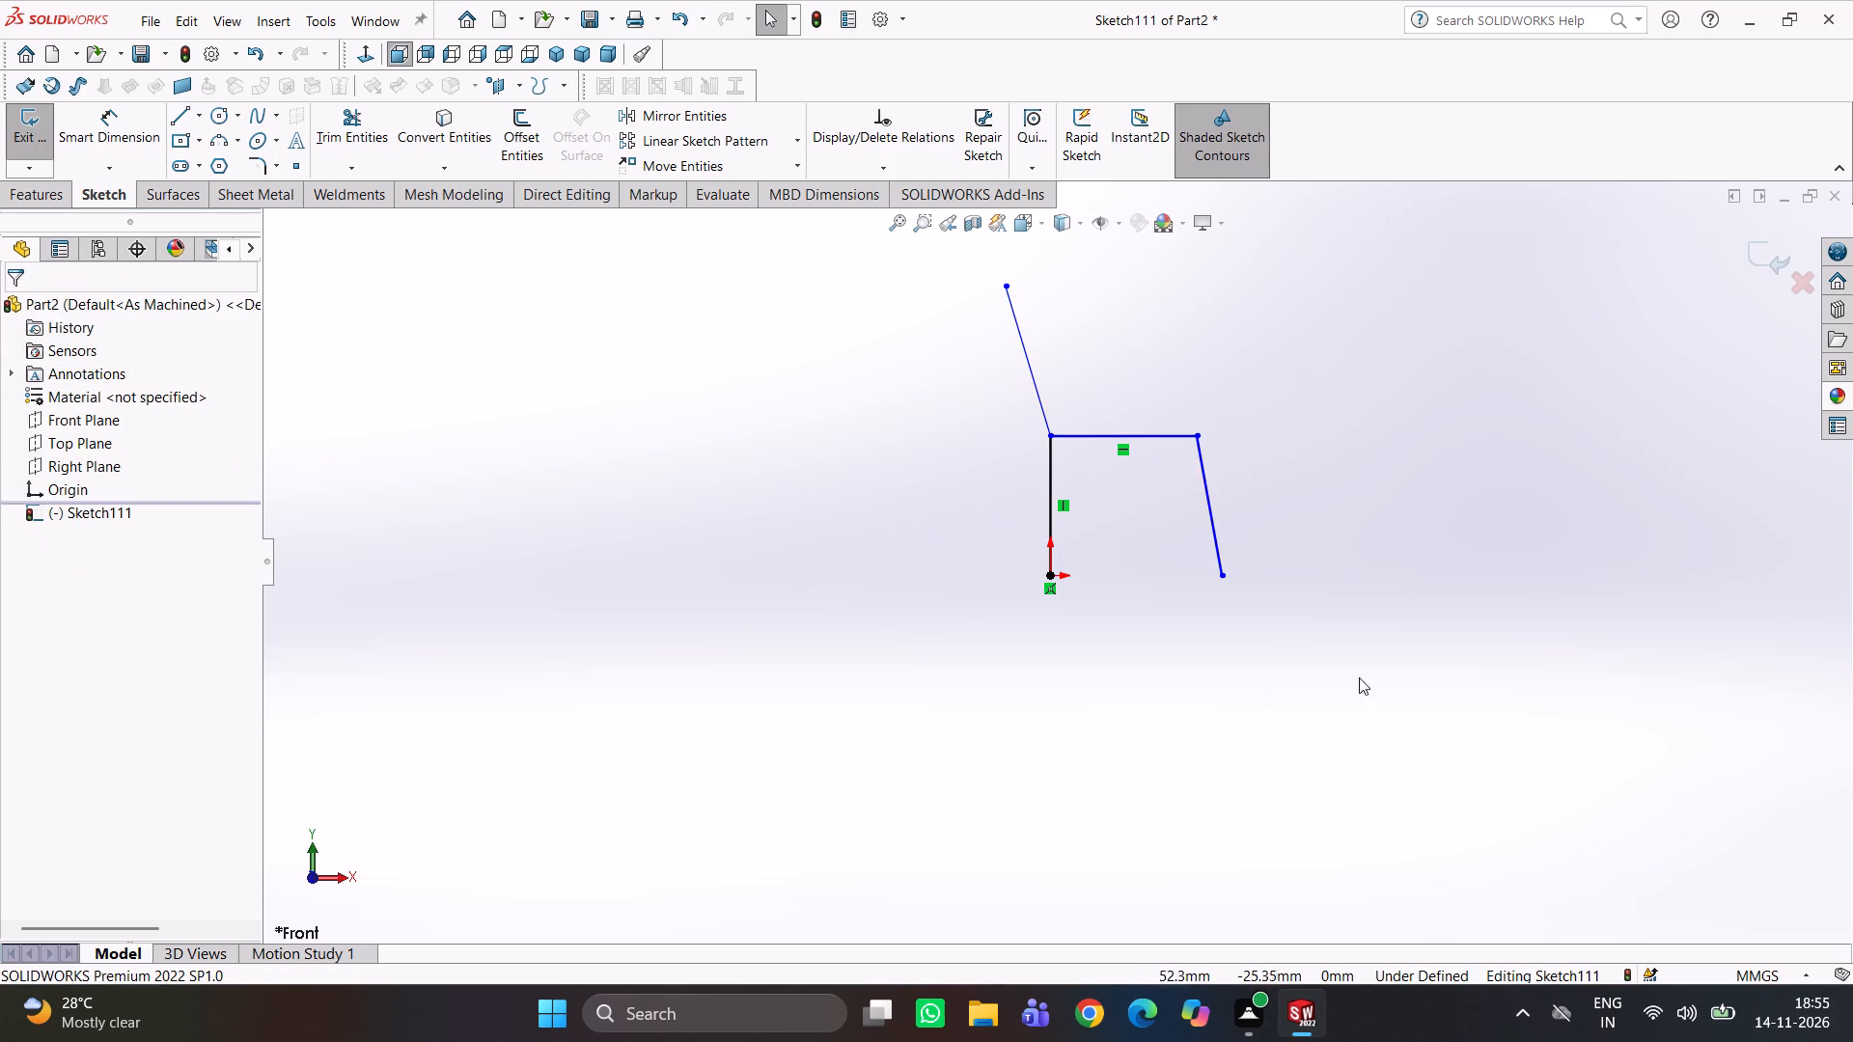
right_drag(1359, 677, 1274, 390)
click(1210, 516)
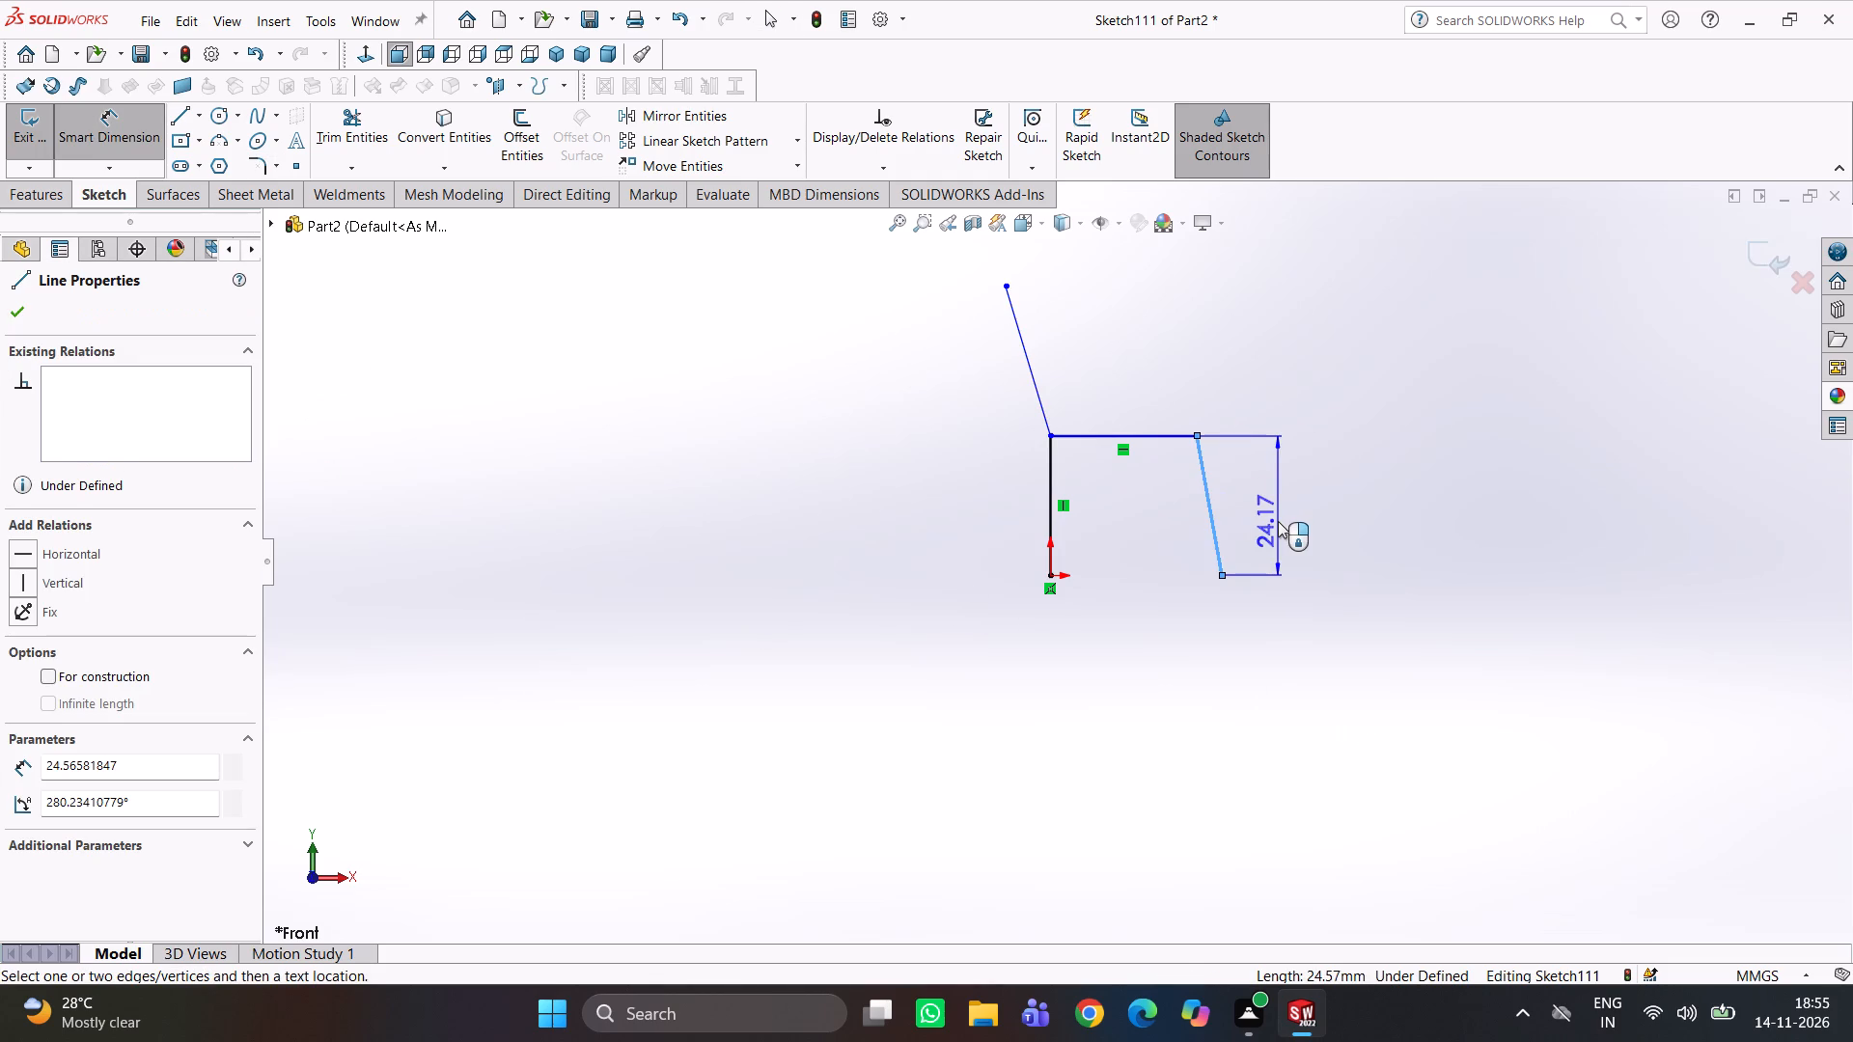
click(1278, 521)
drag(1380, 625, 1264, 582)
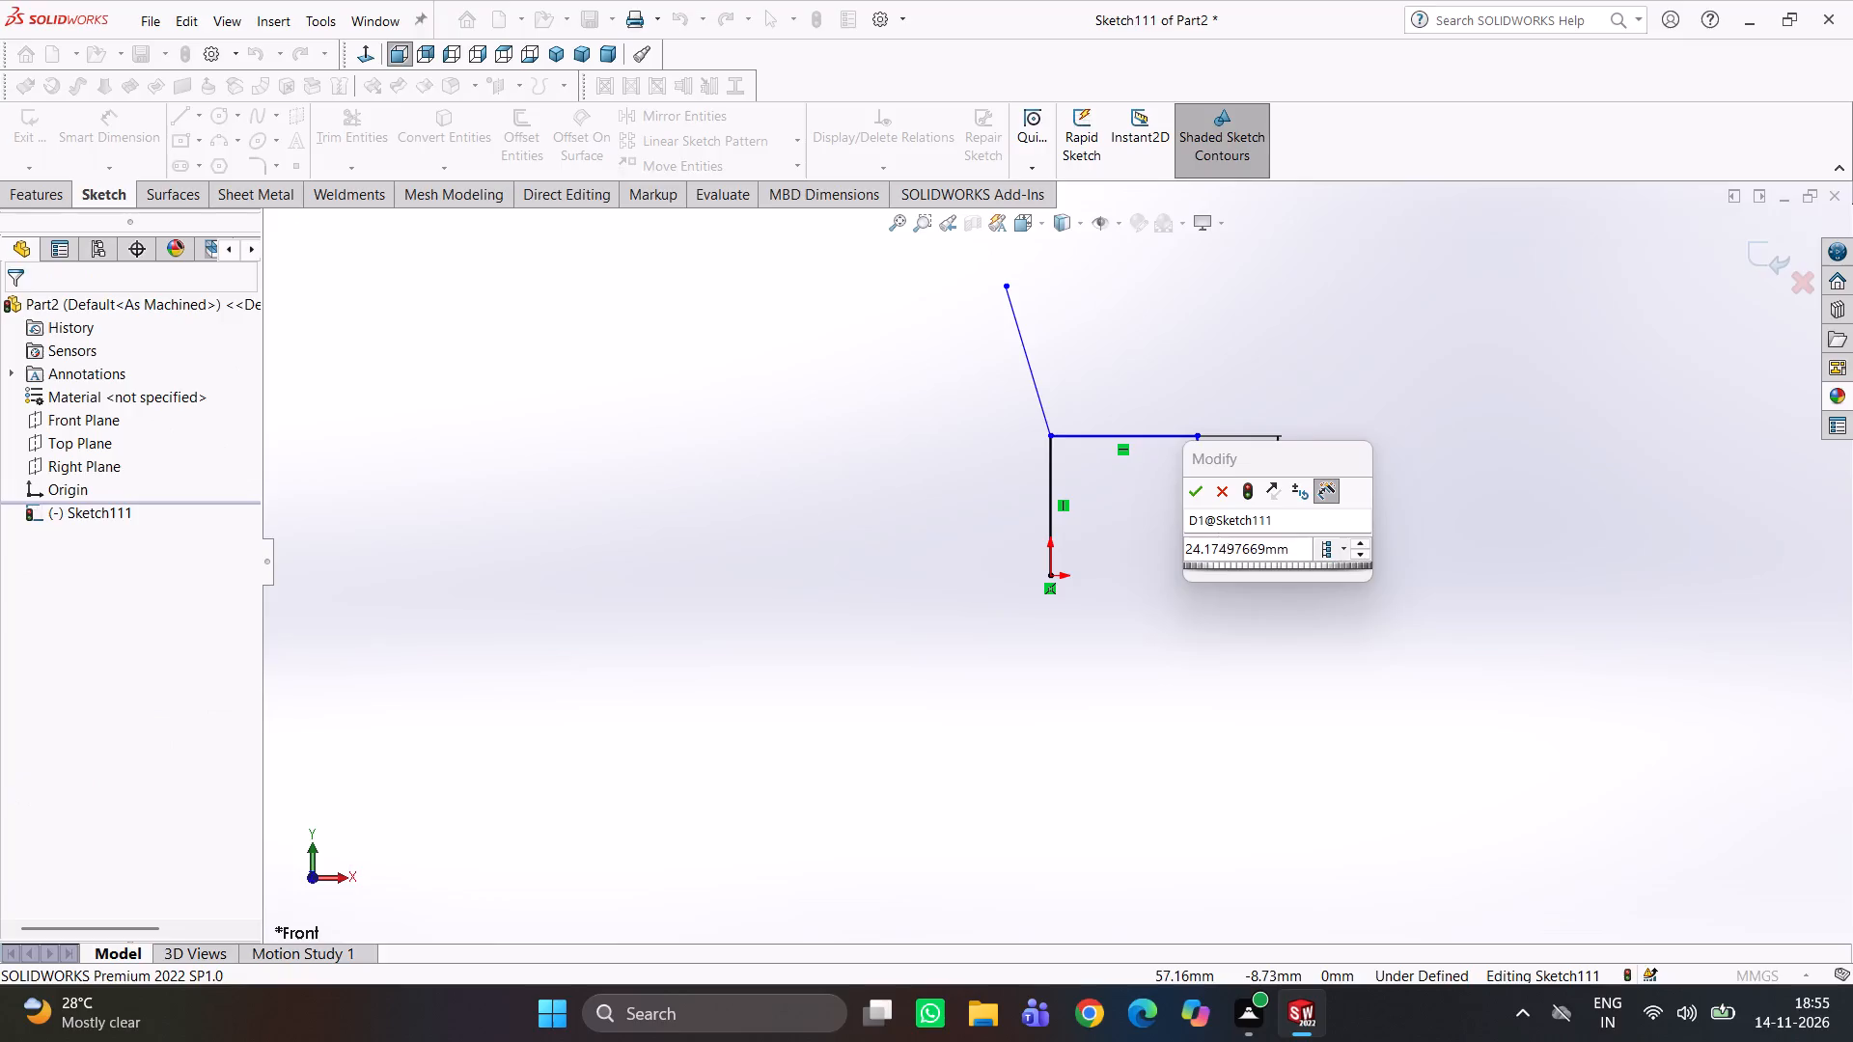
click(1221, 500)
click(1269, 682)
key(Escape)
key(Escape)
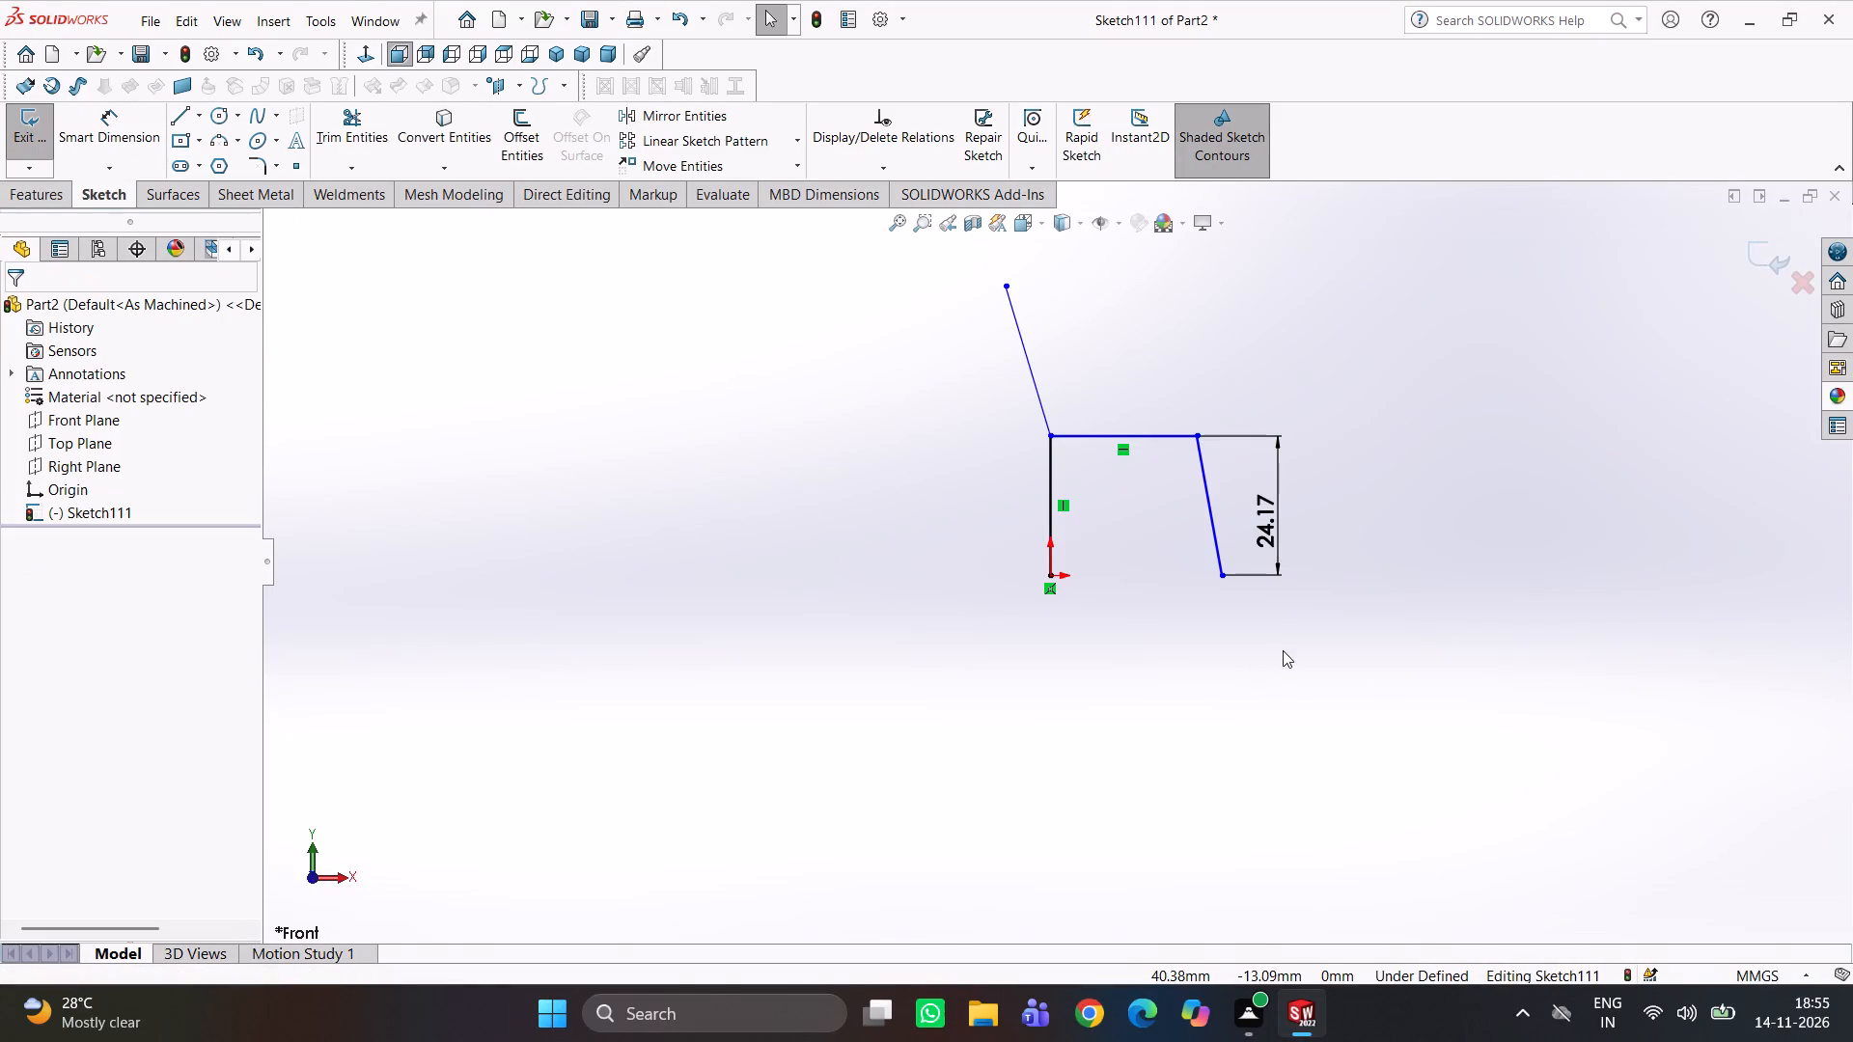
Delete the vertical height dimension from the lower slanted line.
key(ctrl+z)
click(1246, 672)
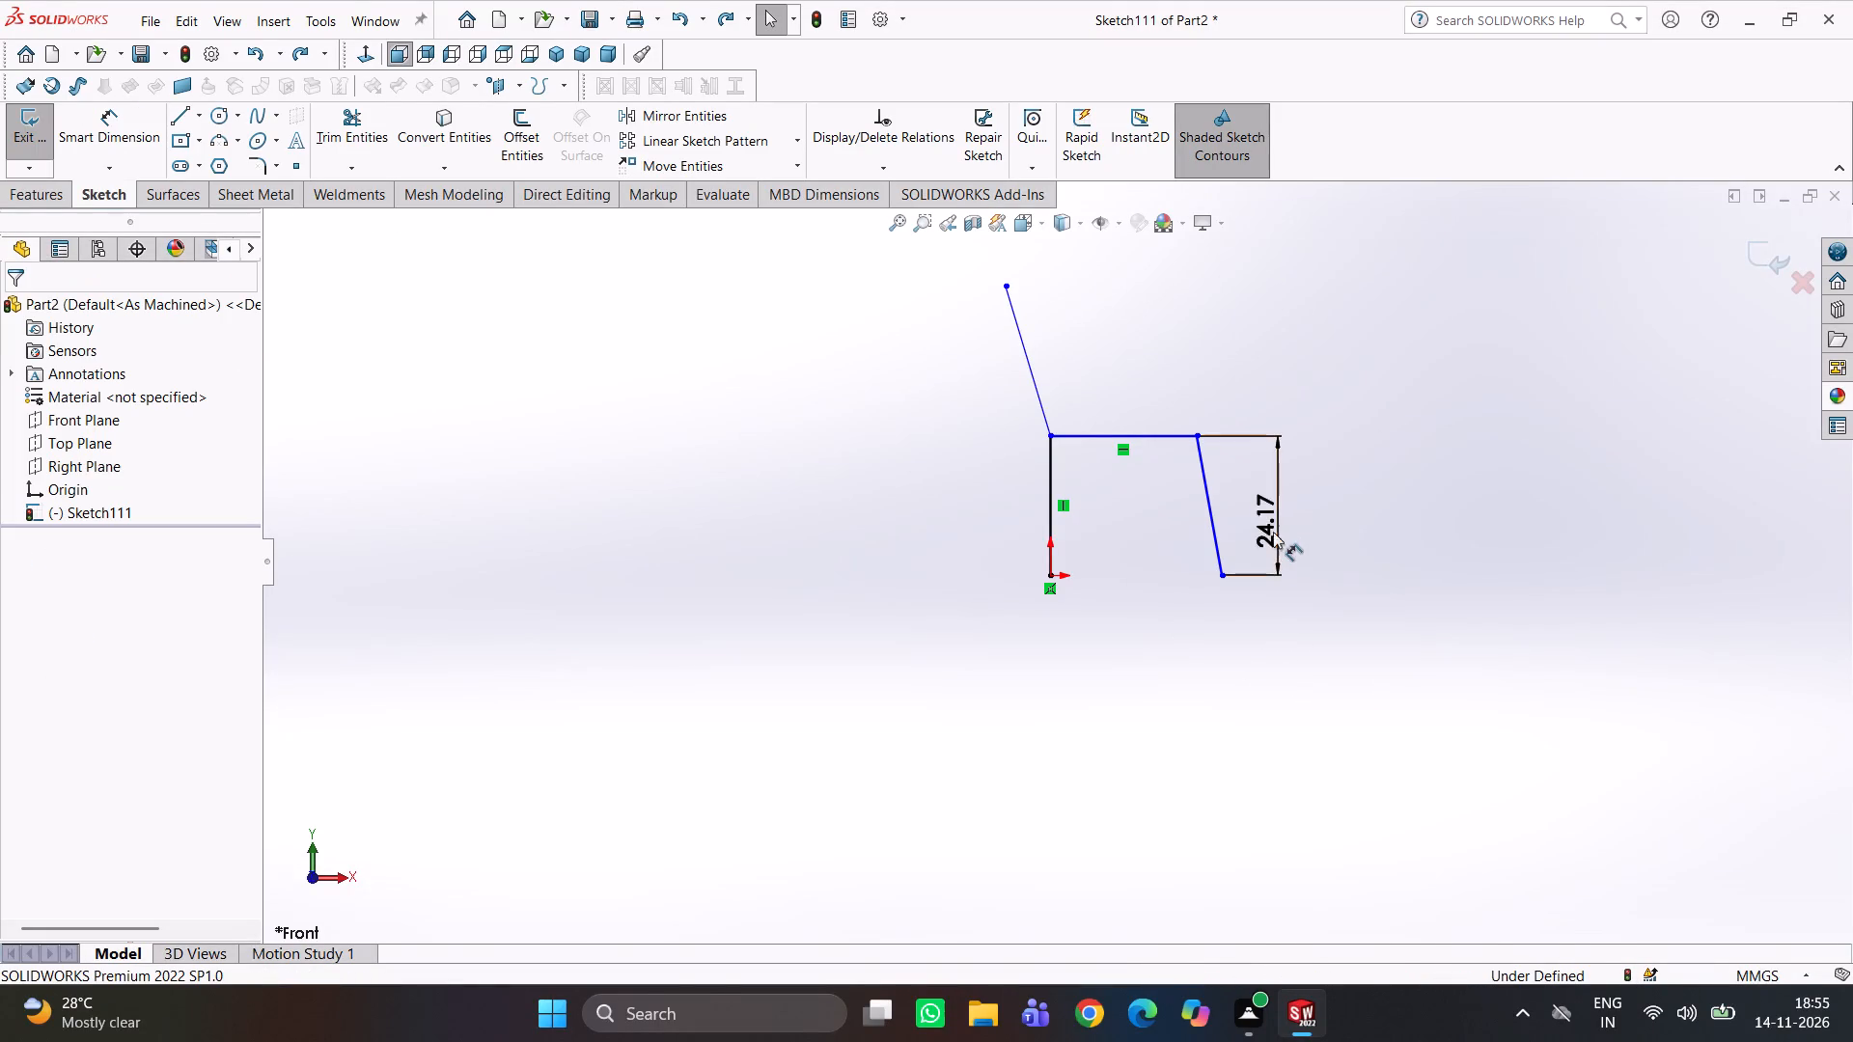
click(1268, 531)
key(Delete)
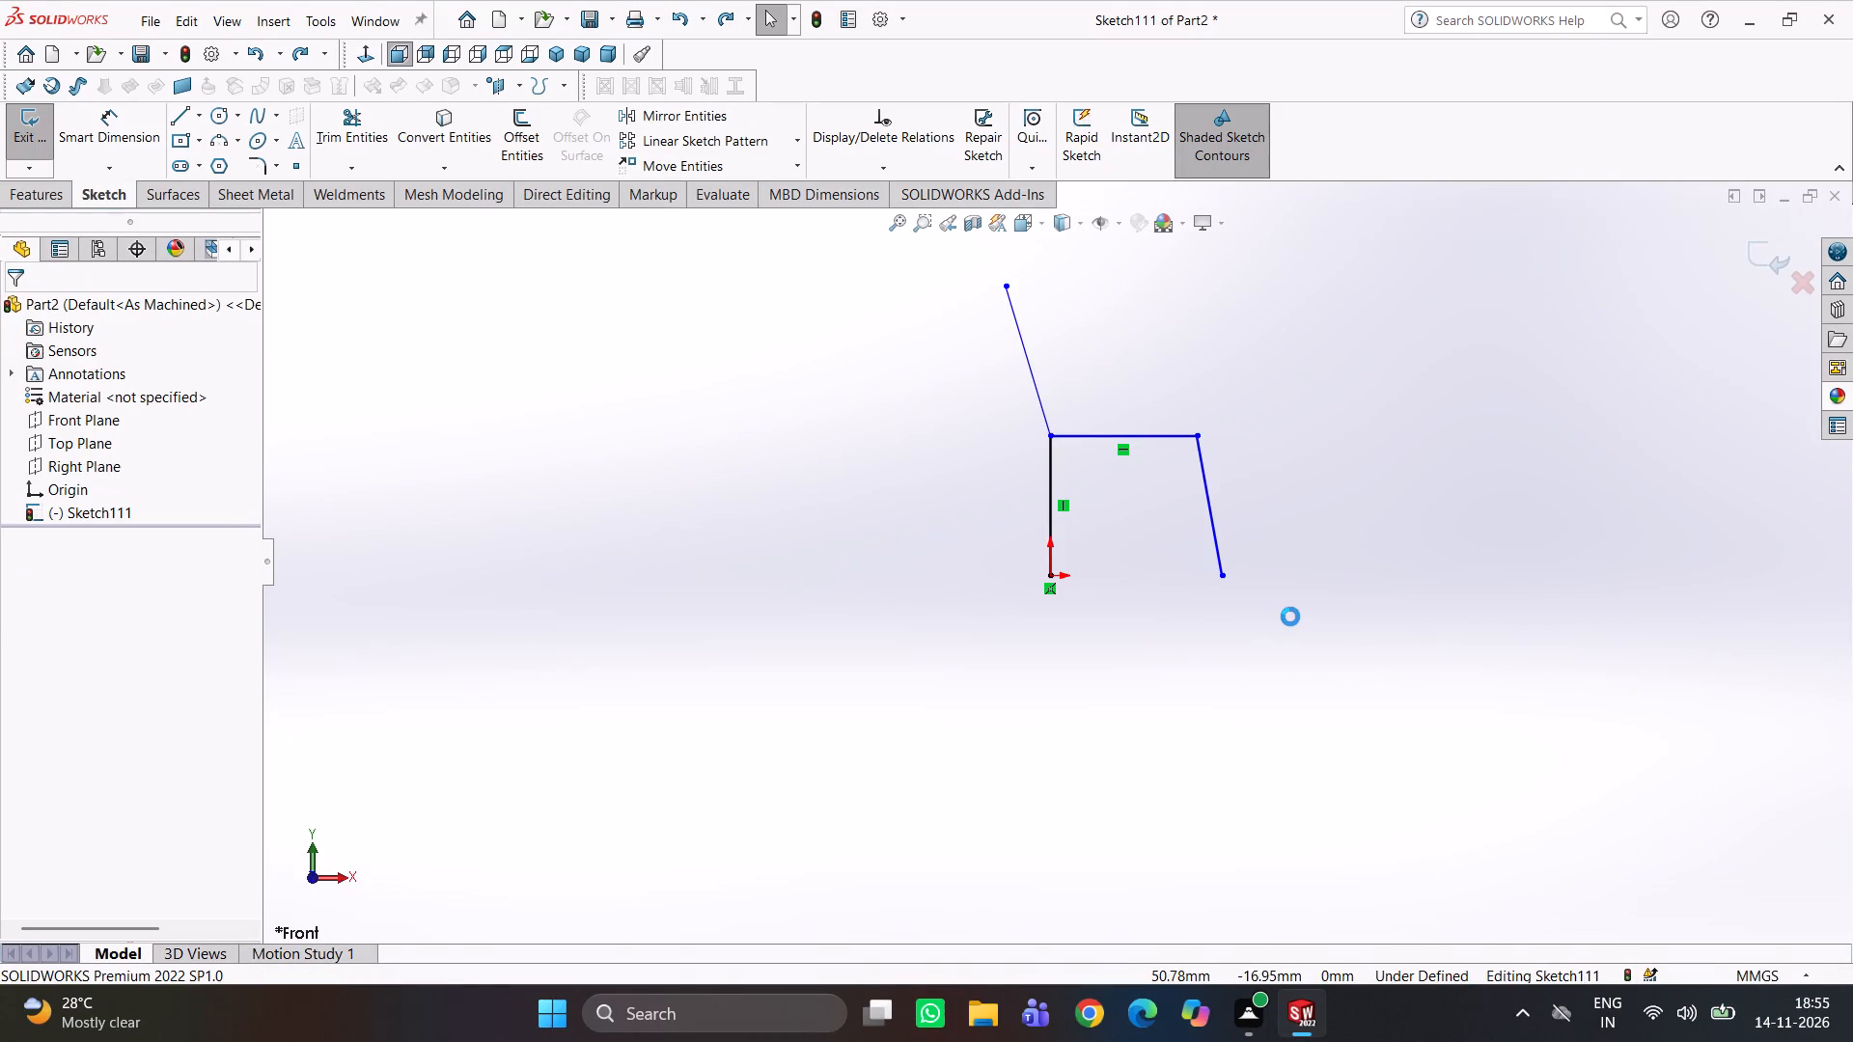
Add a horizontal relation between the lower slanted line's free endpoint and the vertical line's bottom point at the origin.
click(1227, 574)
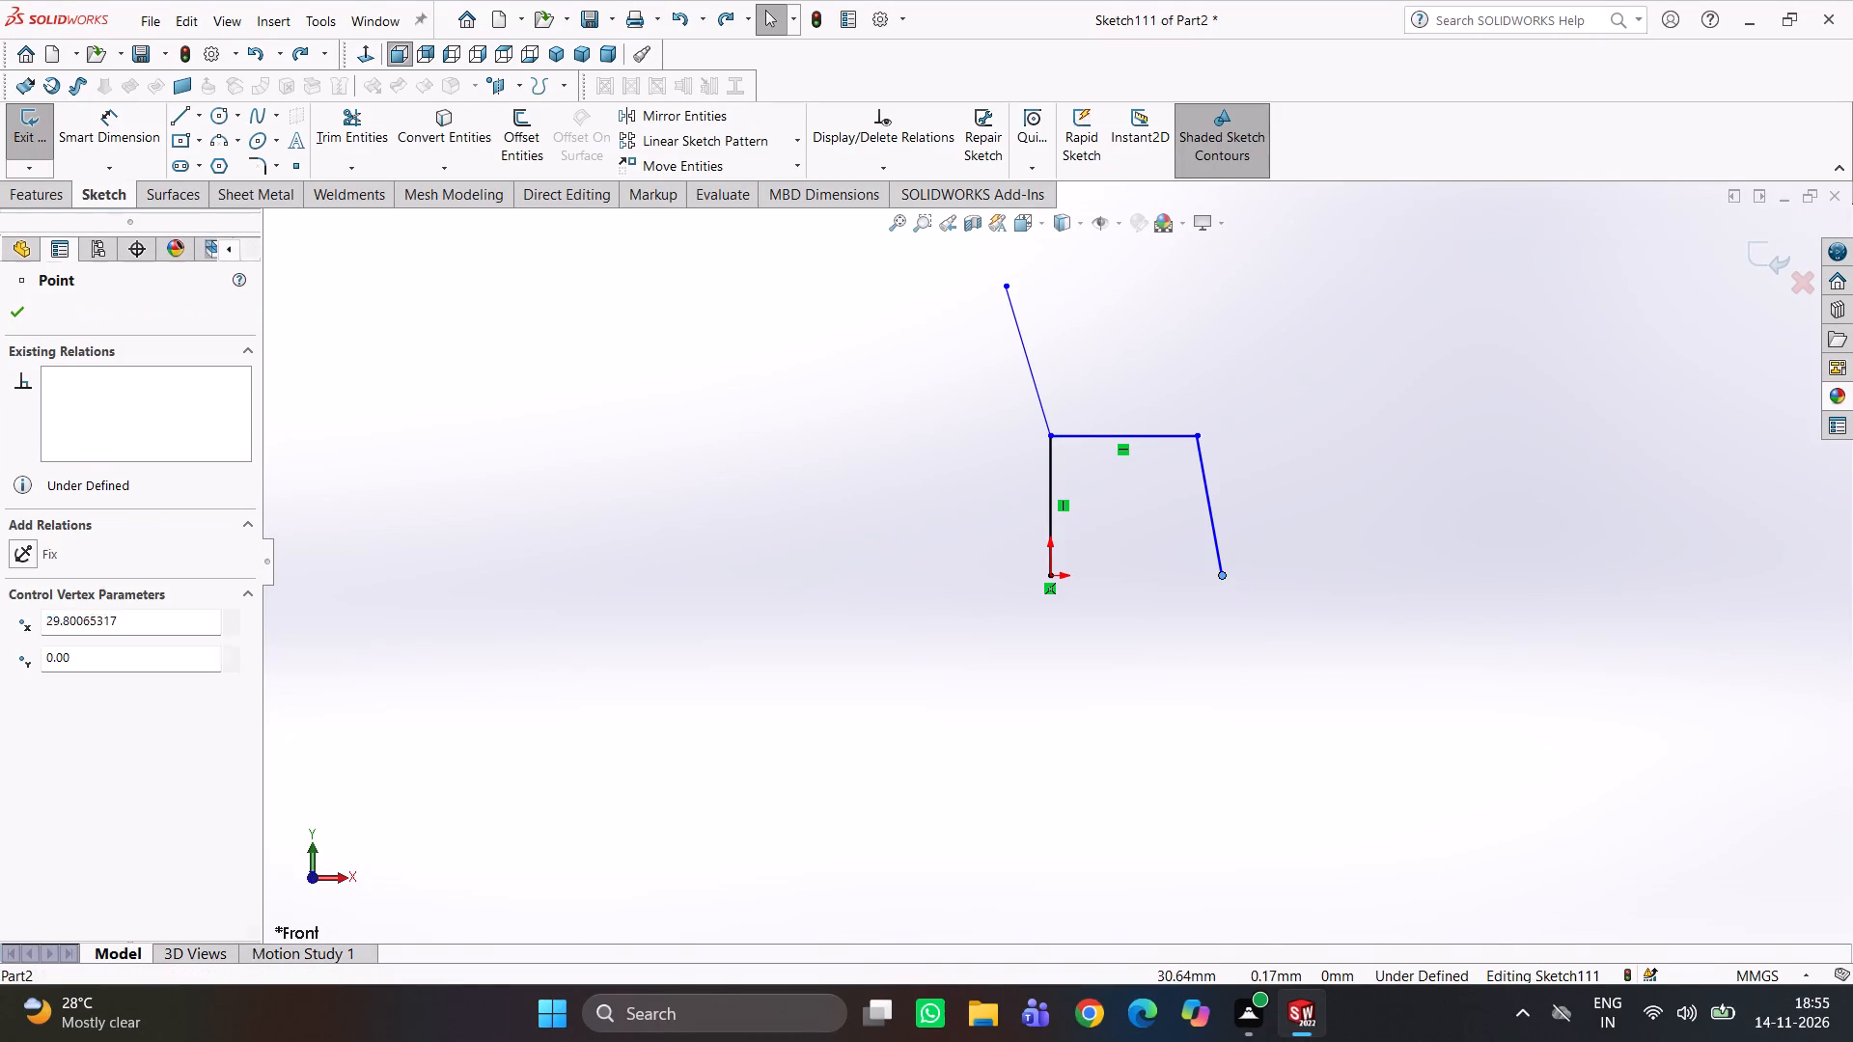
ctrl+click(1044, 577)
ctrl+click(1052, 574)
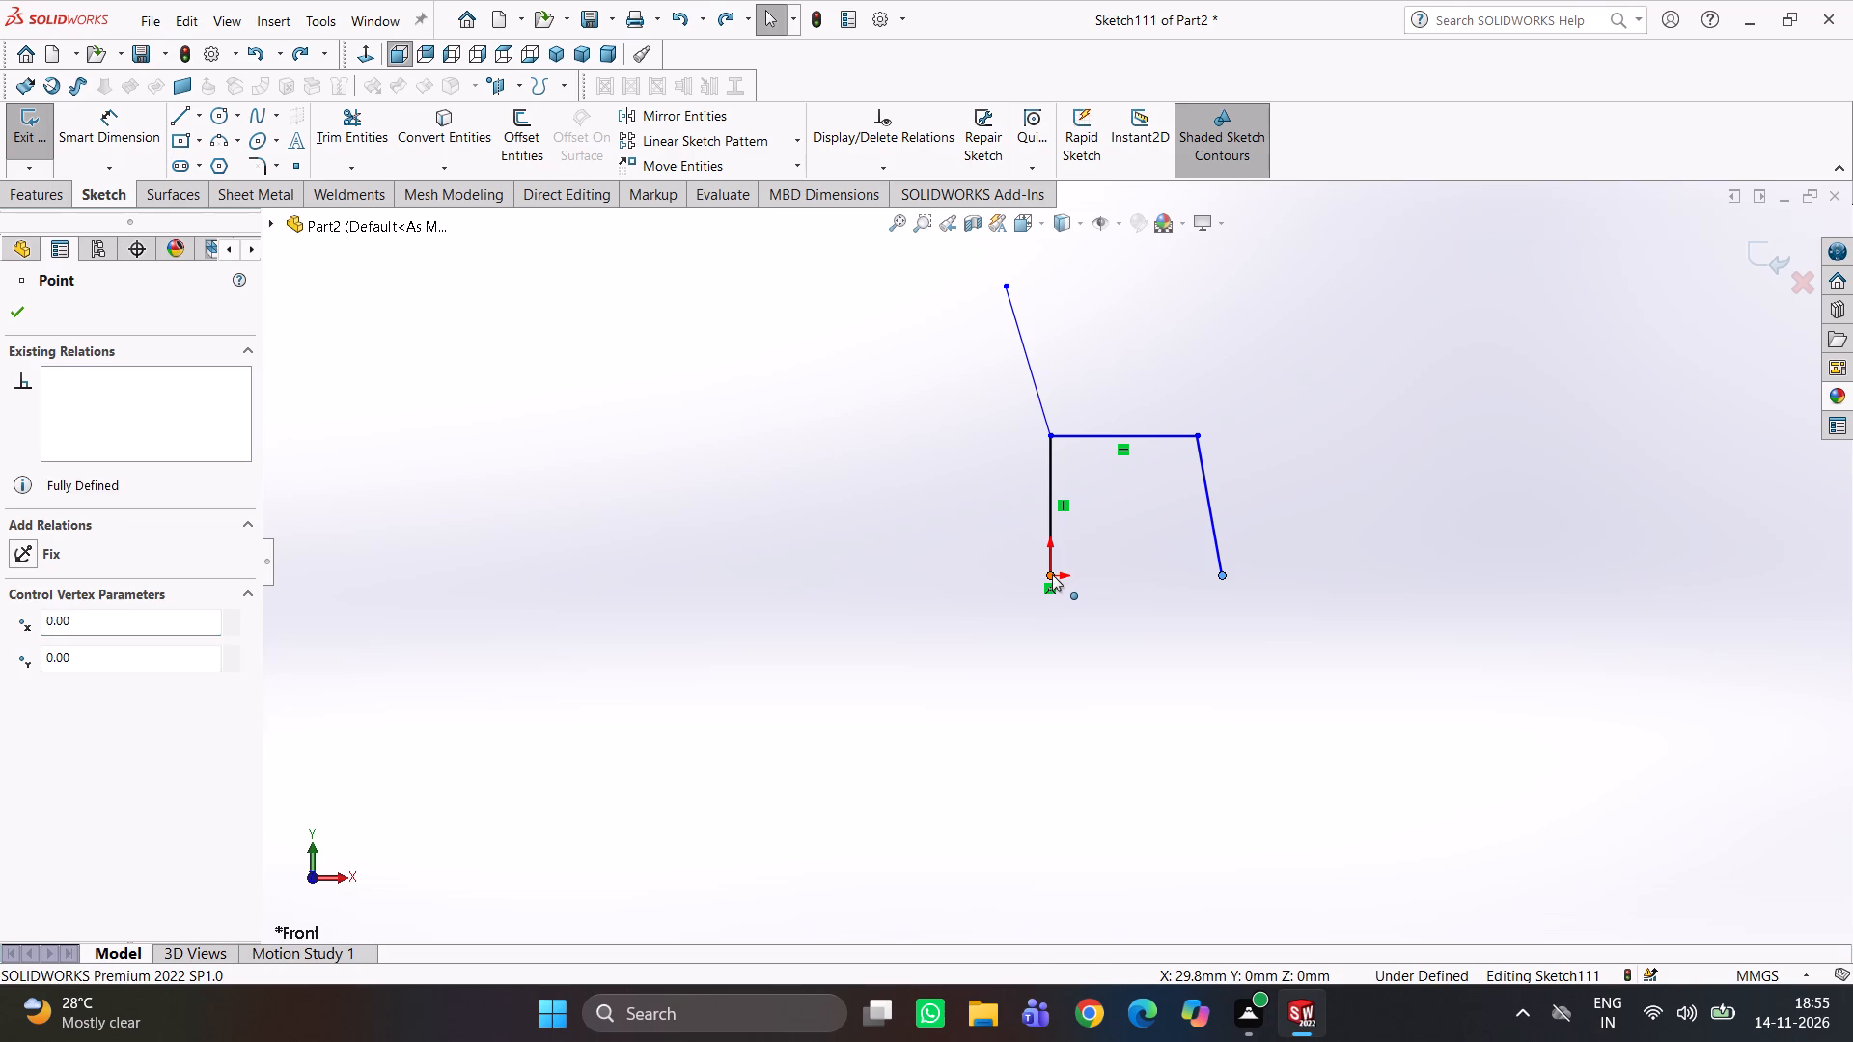
click(54, 644)
click(590, 645)
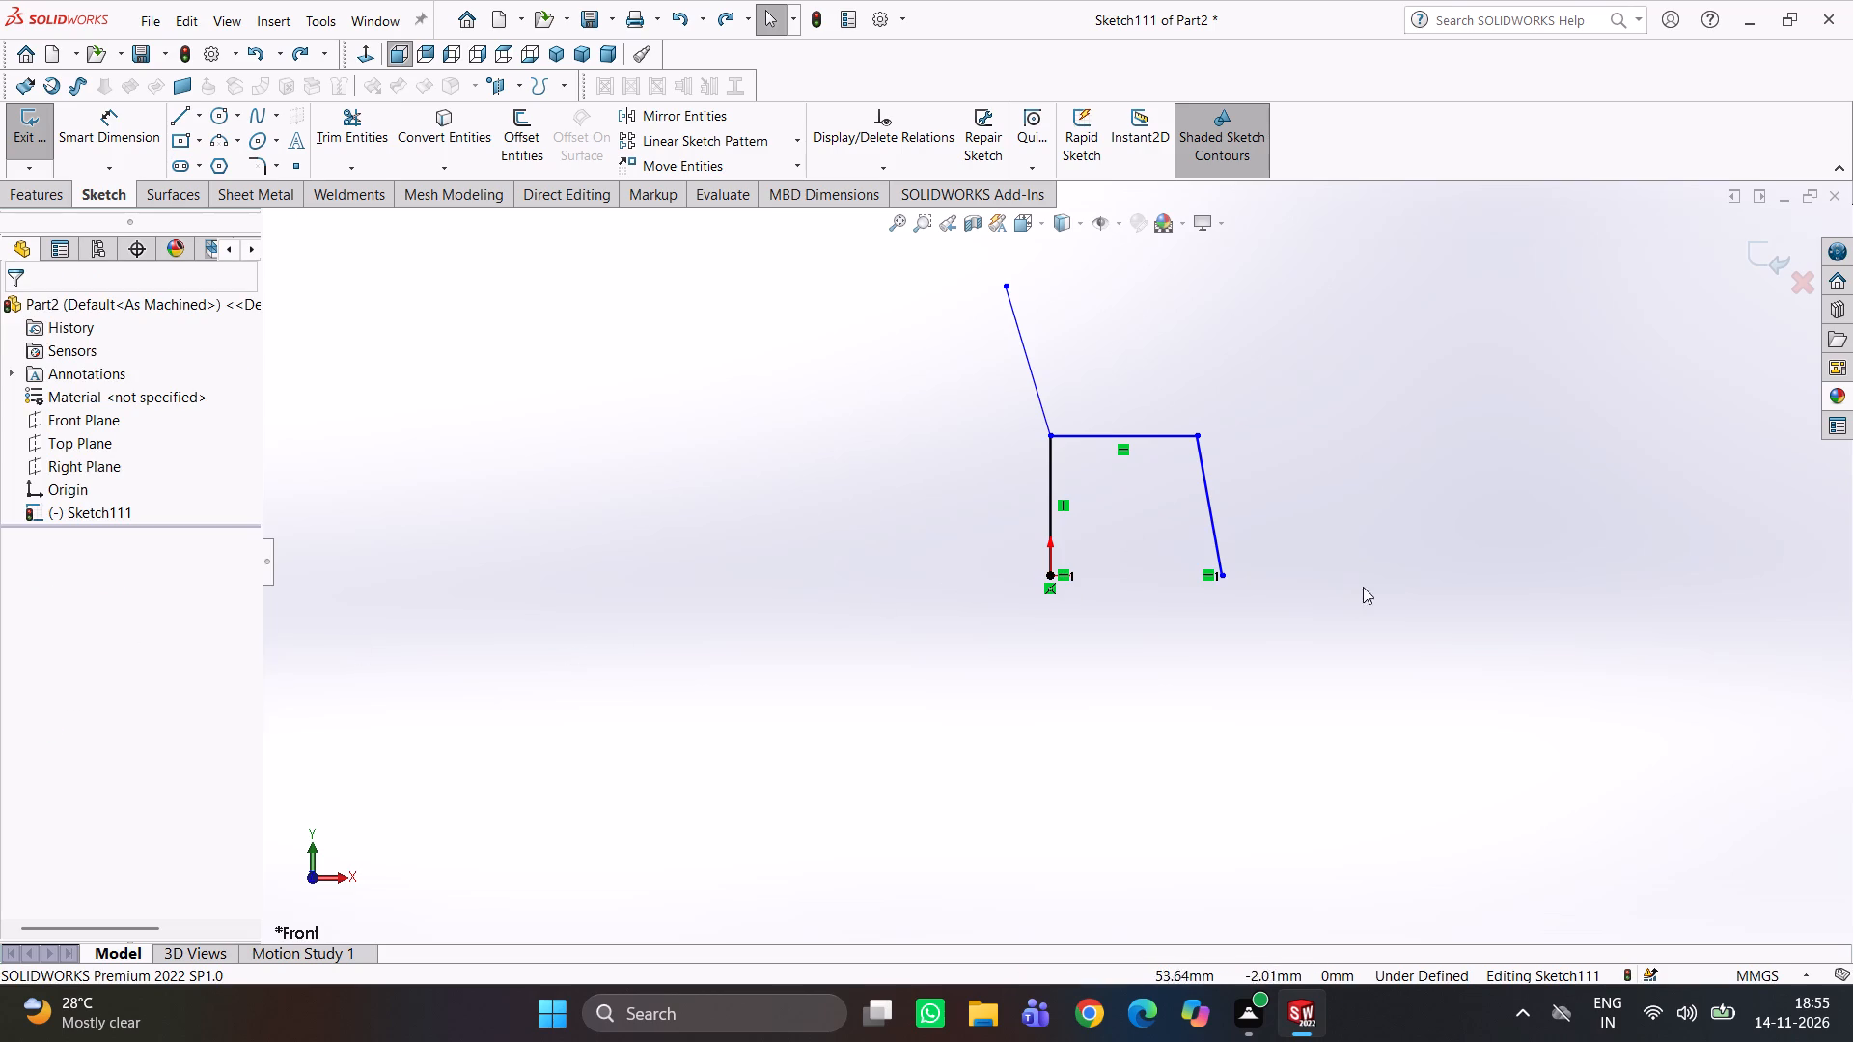
Dimension the angle between the horizontal line and the lower slanted line as 100 degrees.
right_drag(1359, 579, 1333, 407)
click(1175, 443)
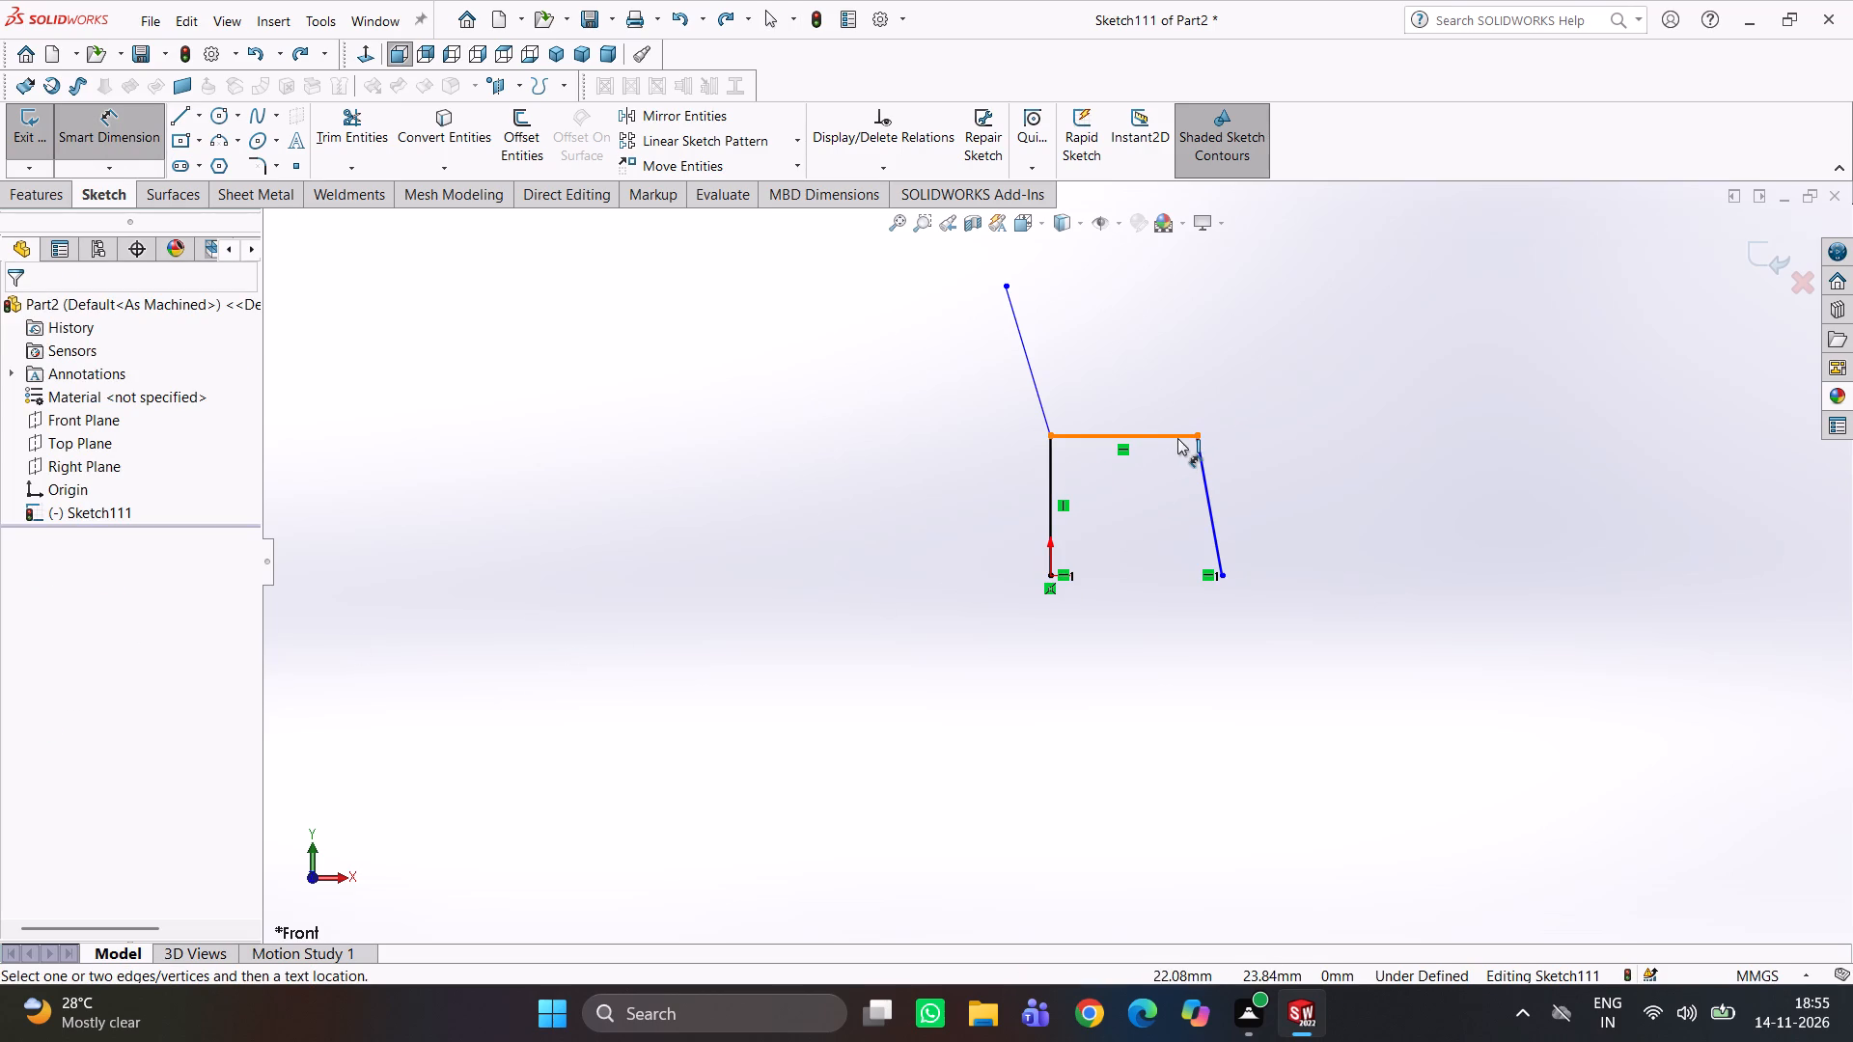
click(1177, 438)
click(1200, 469)
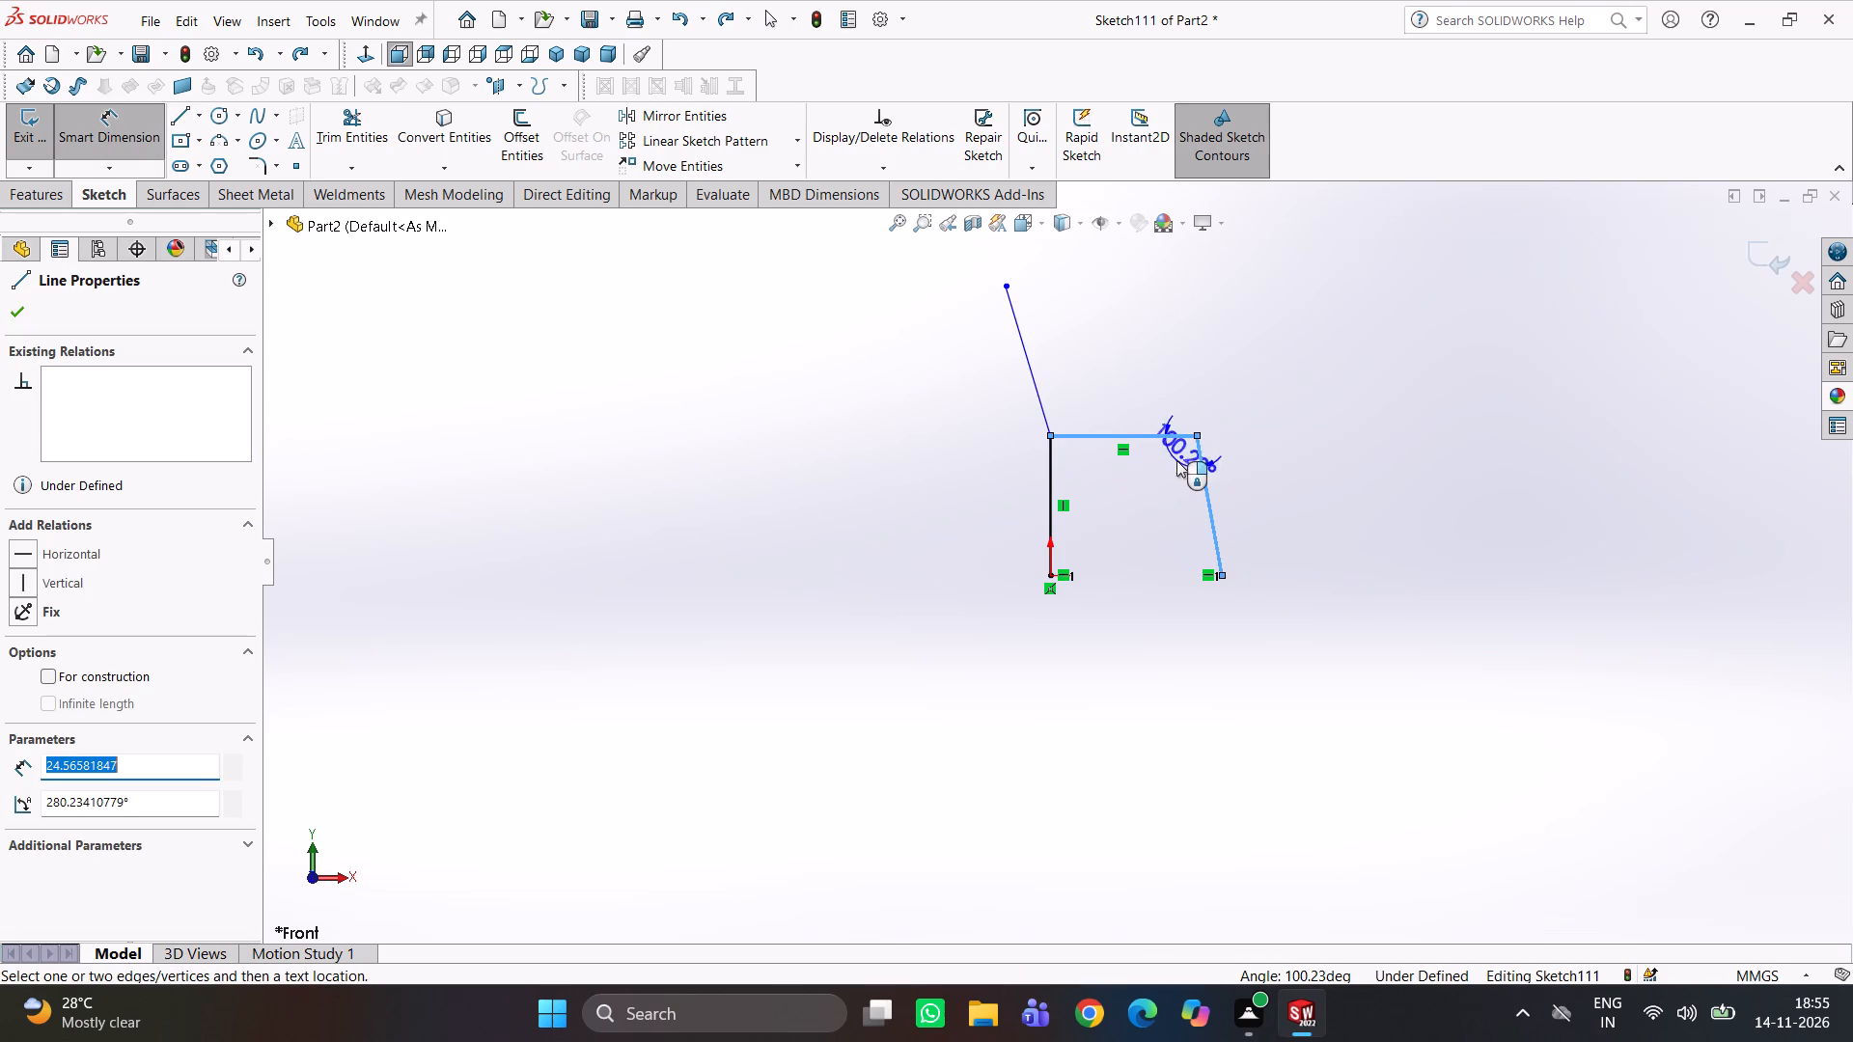
click(1181, 466)
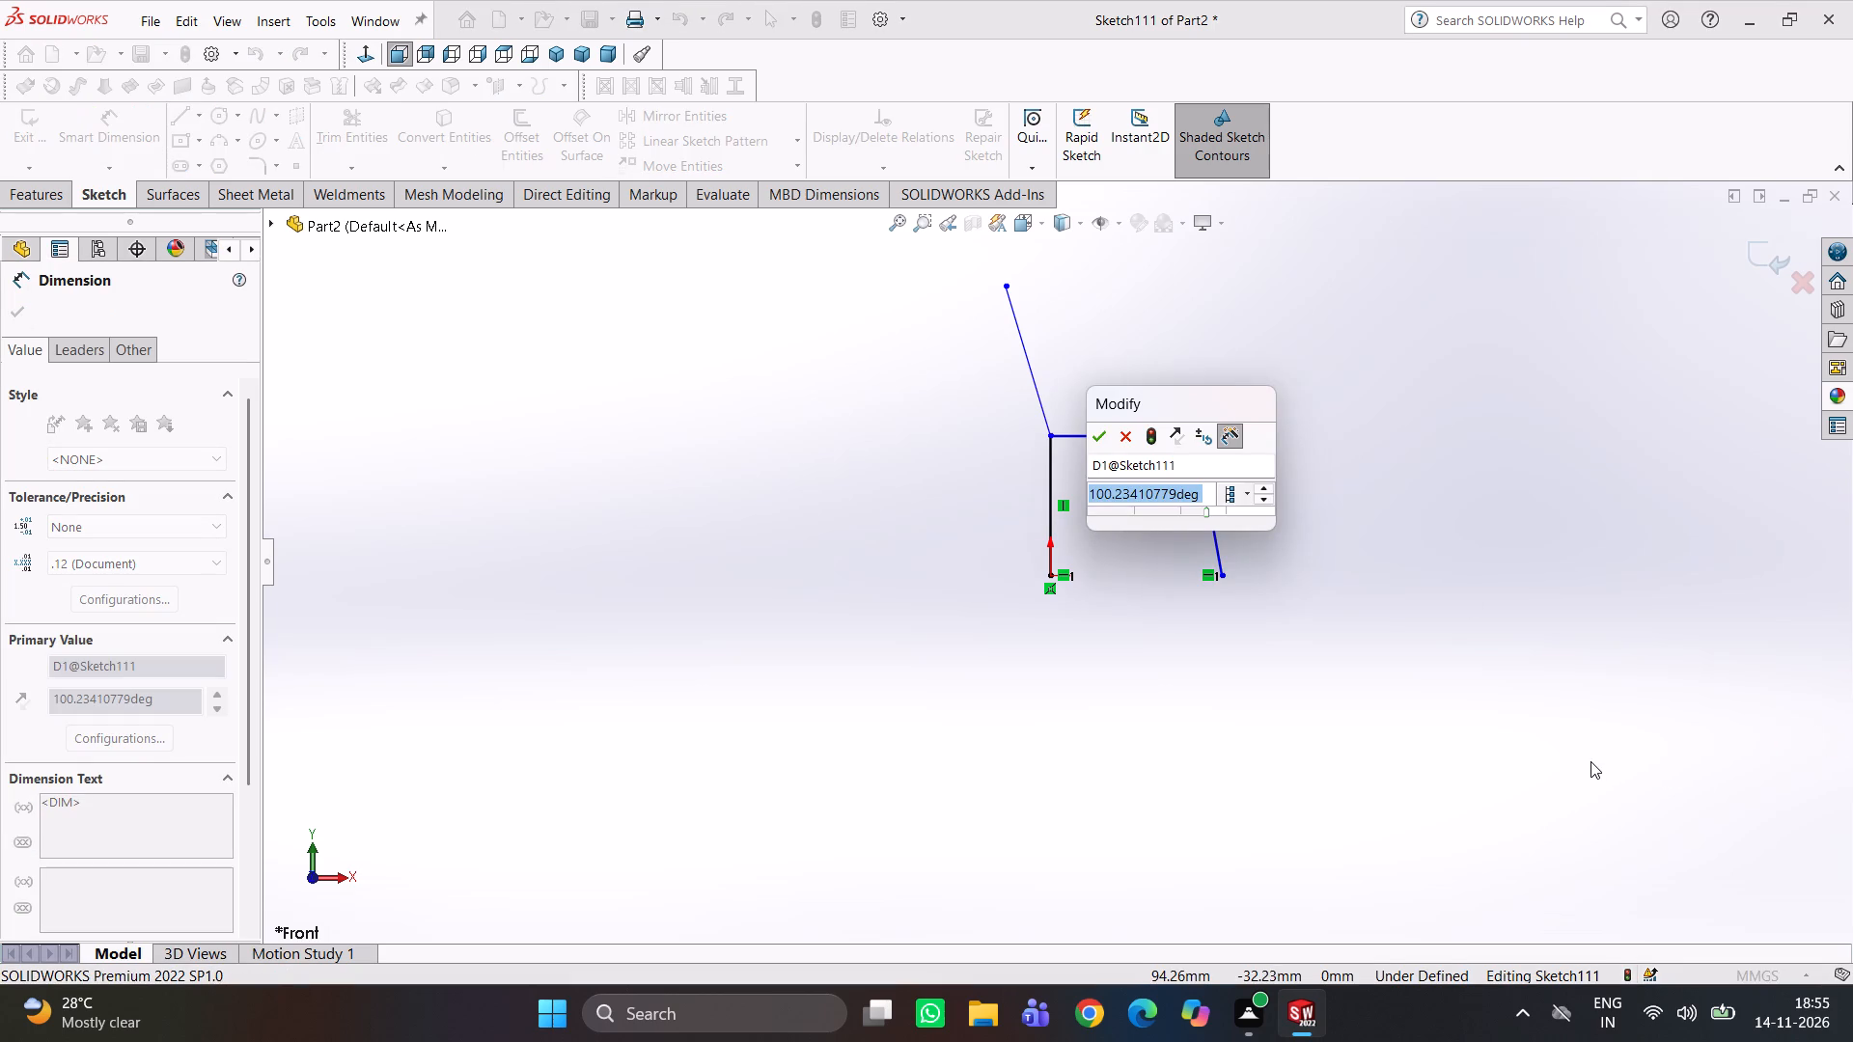
text(100)
key(Return)
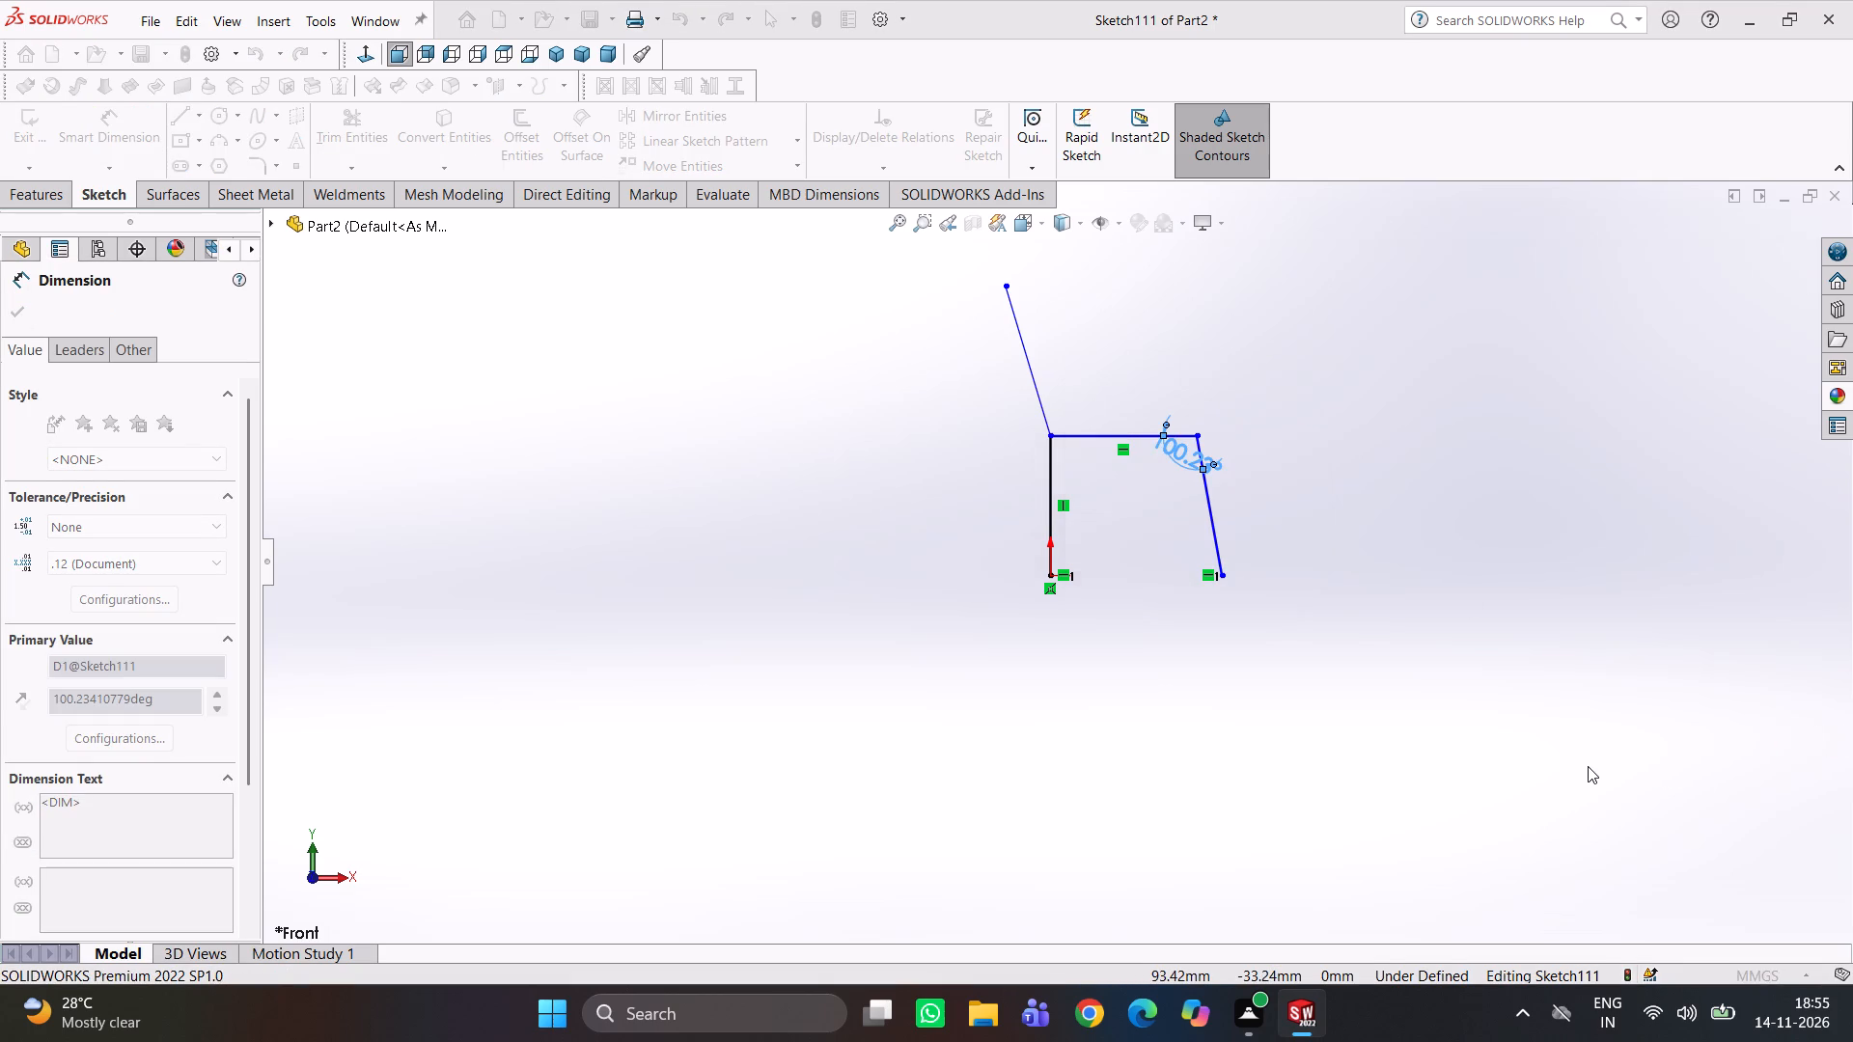
click(1247, 755)
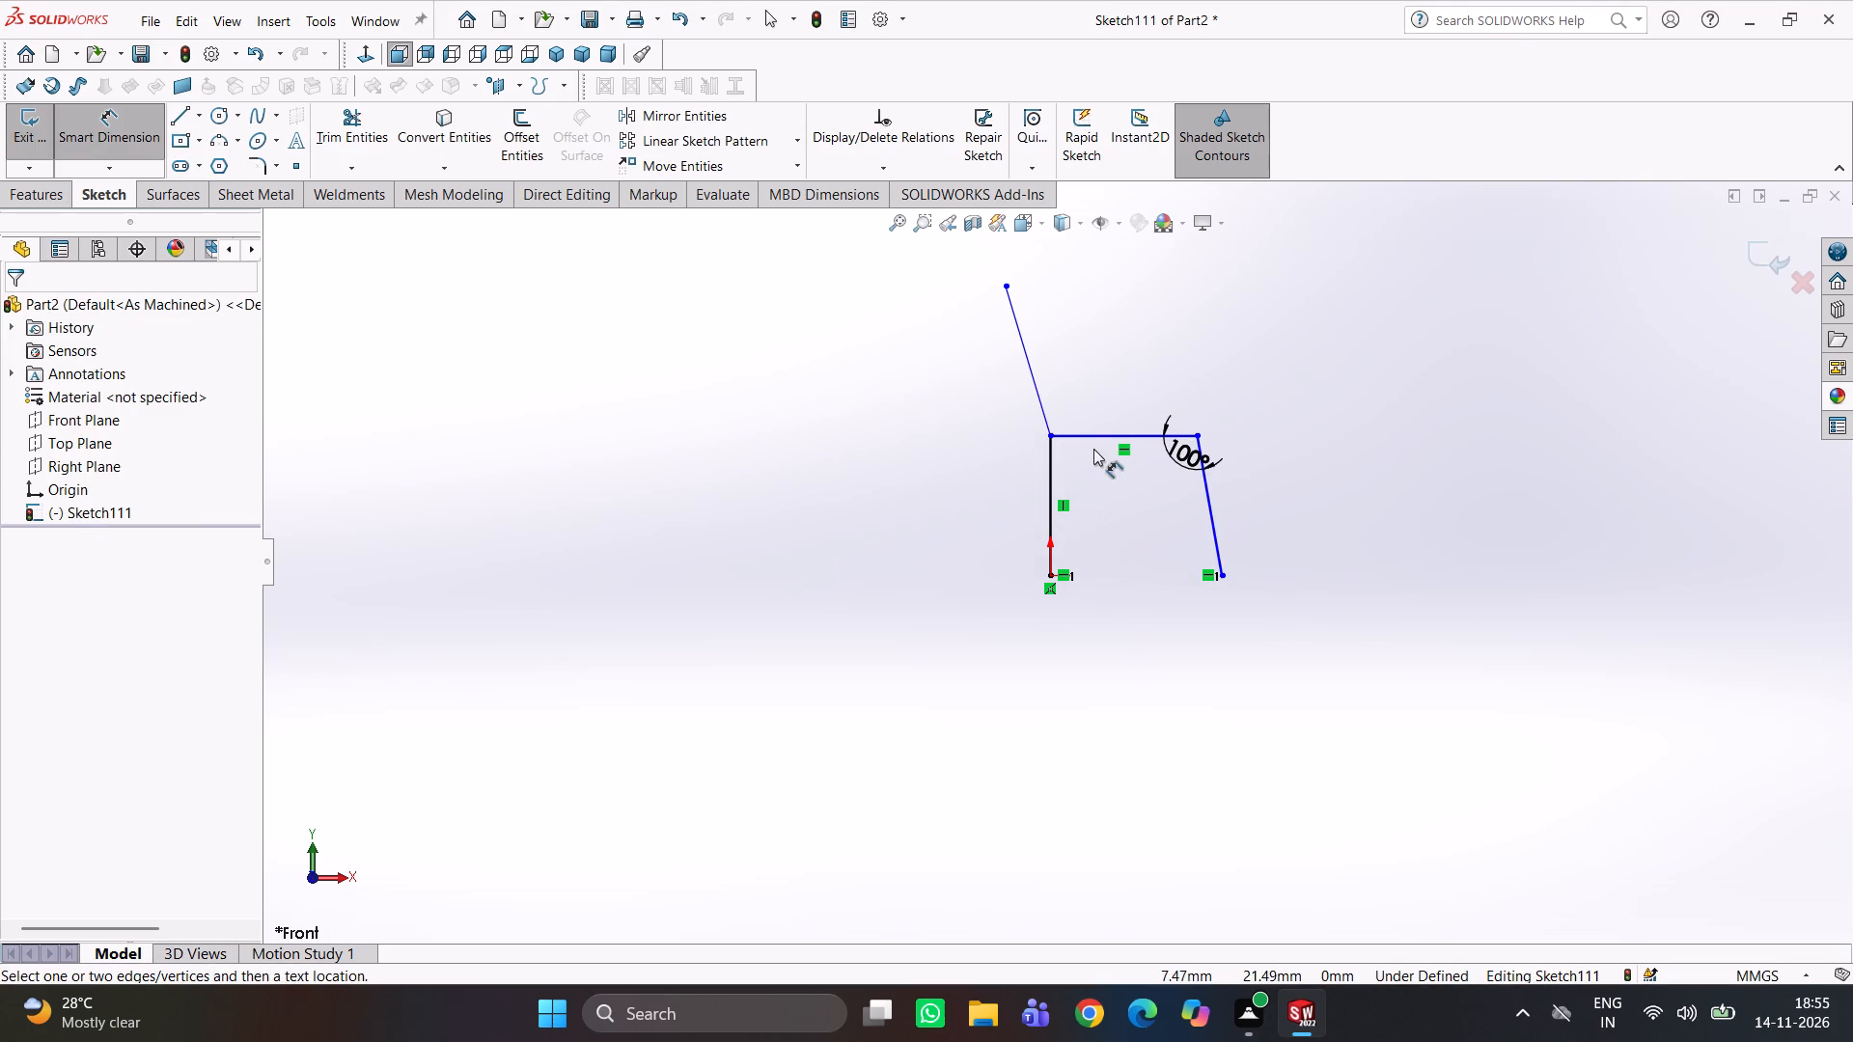
Dimension the horizontal seat line of the chair profile as 25 mm.
click(1098, 437)
click(1137, 364)
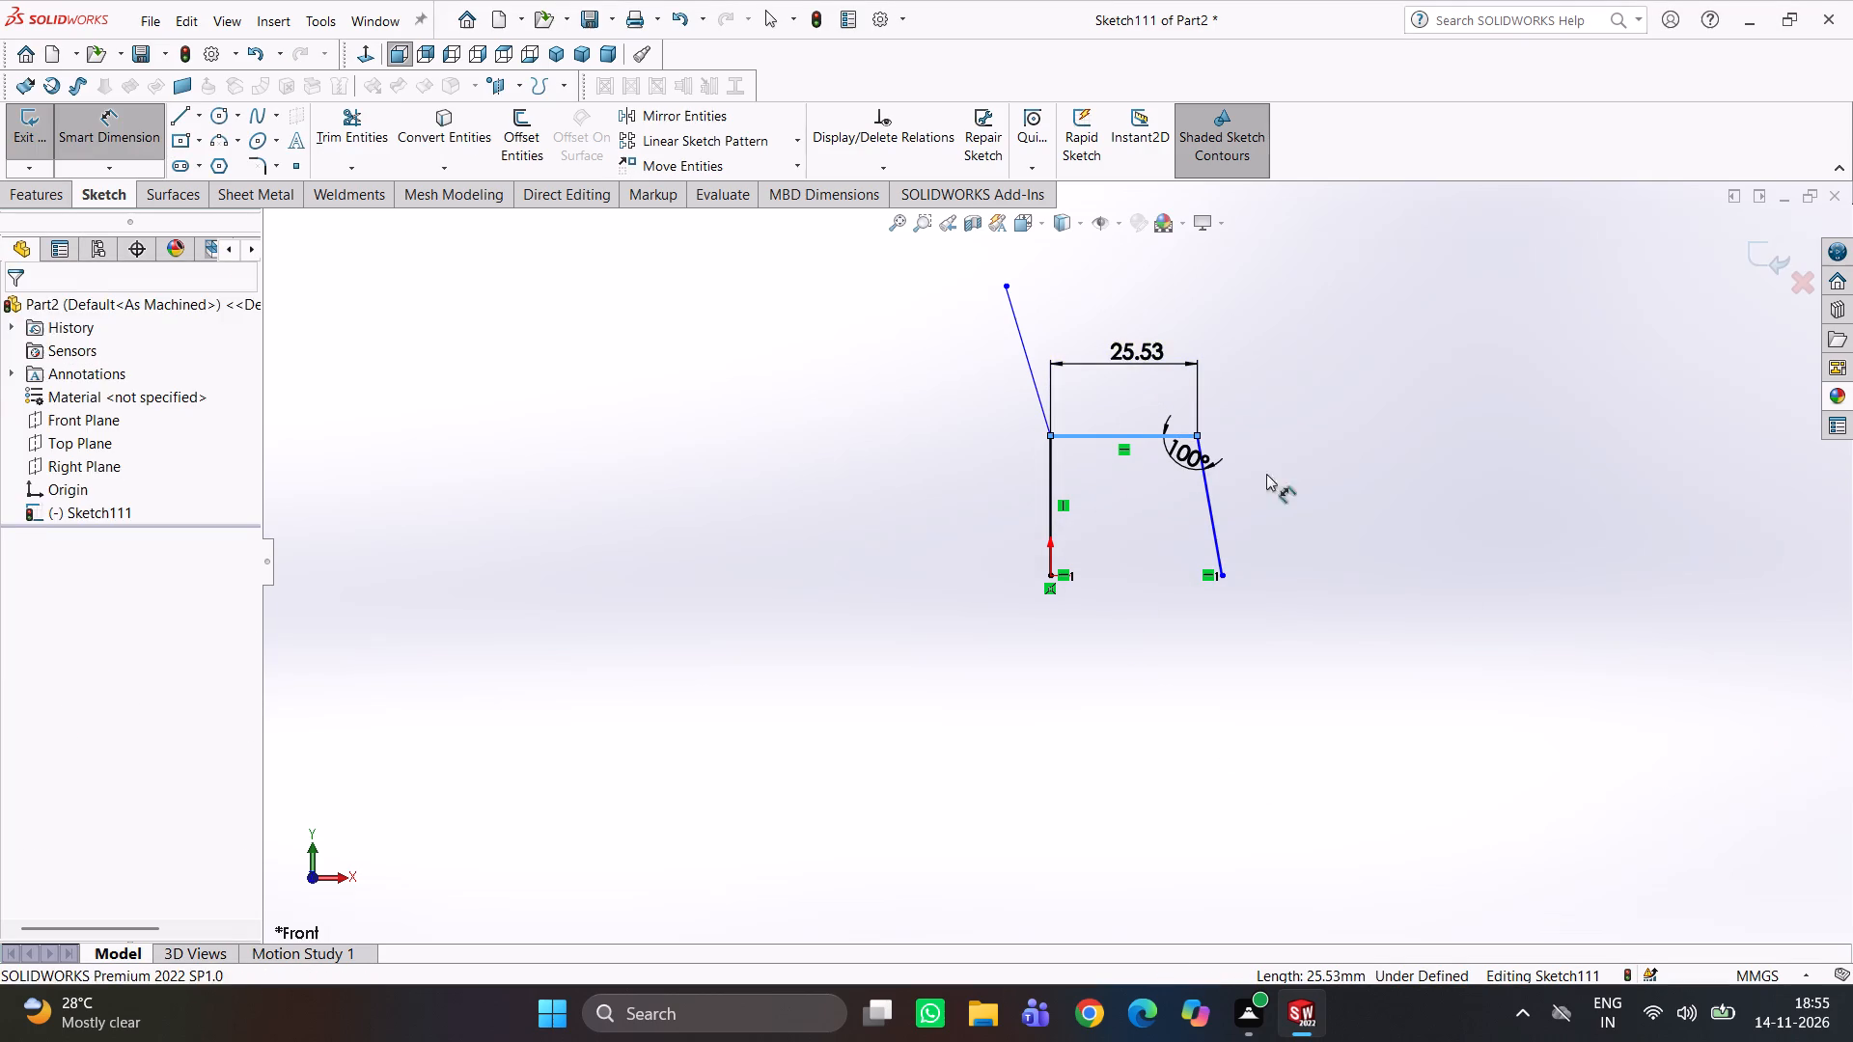
text(25)
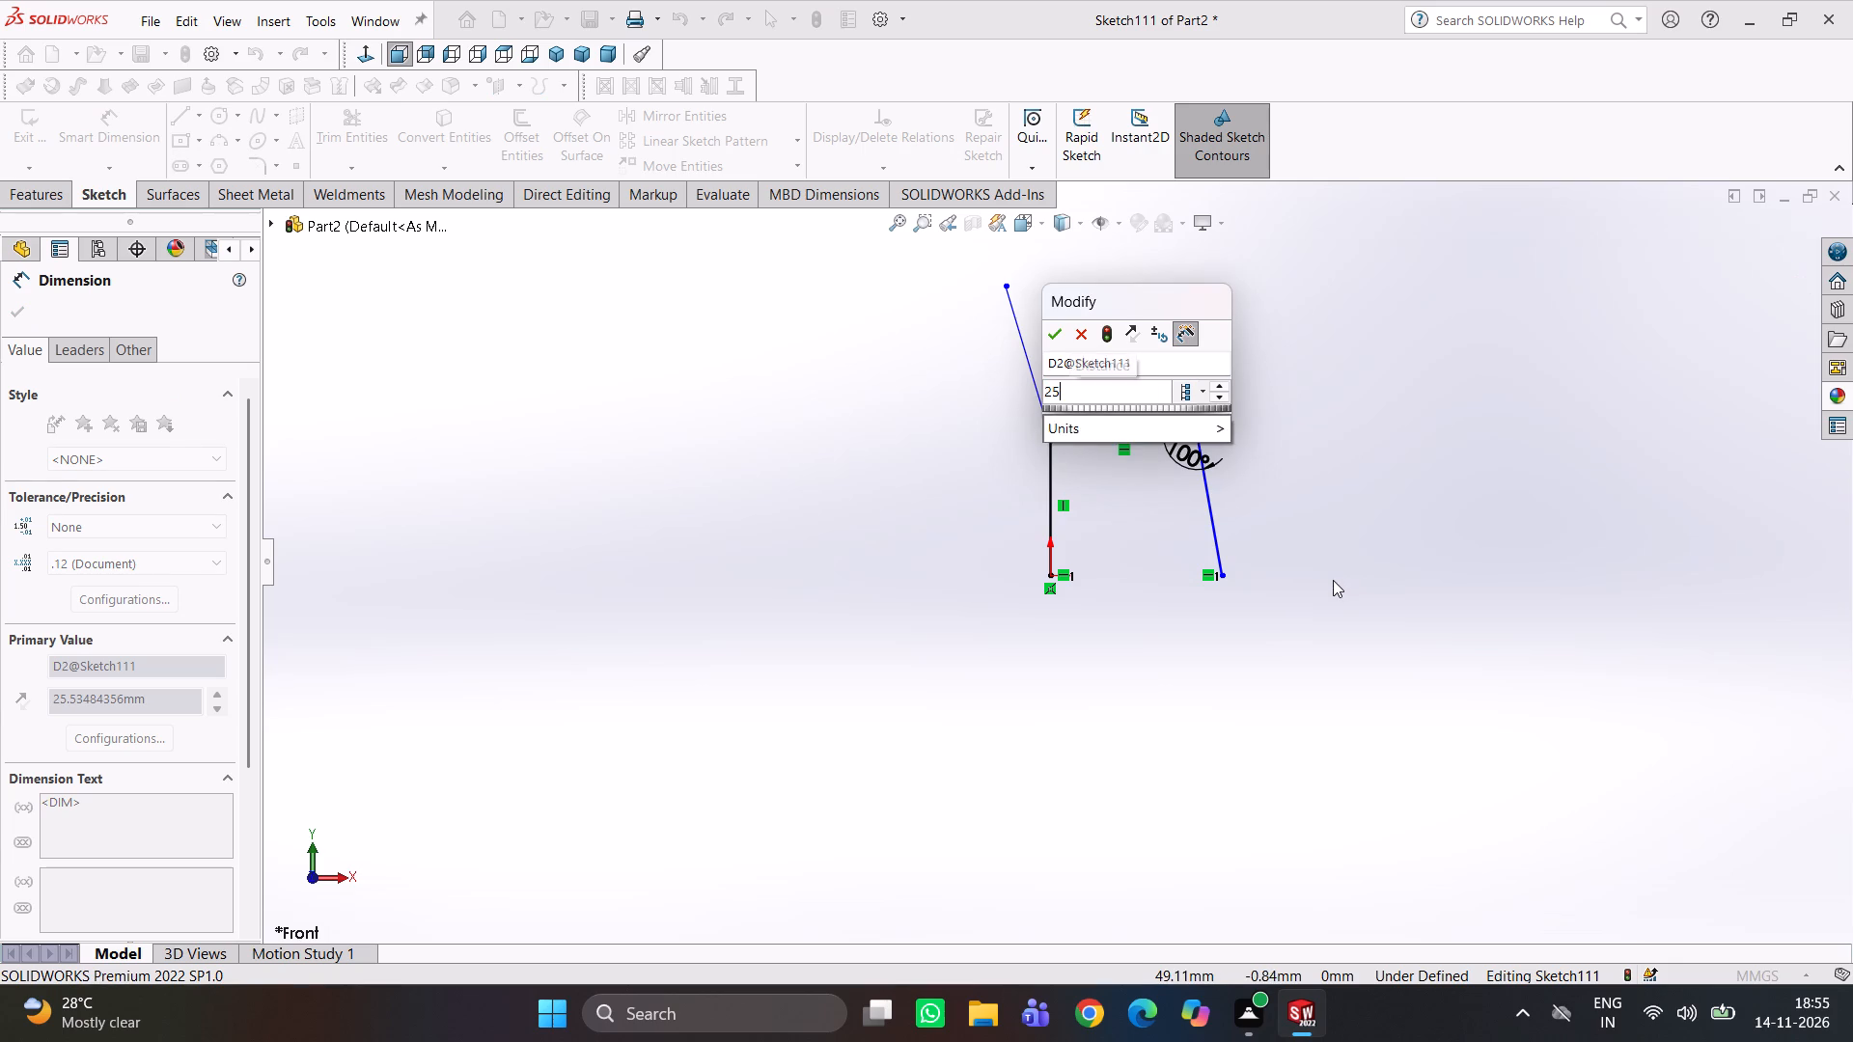
key(Return)
click(1125, 648)
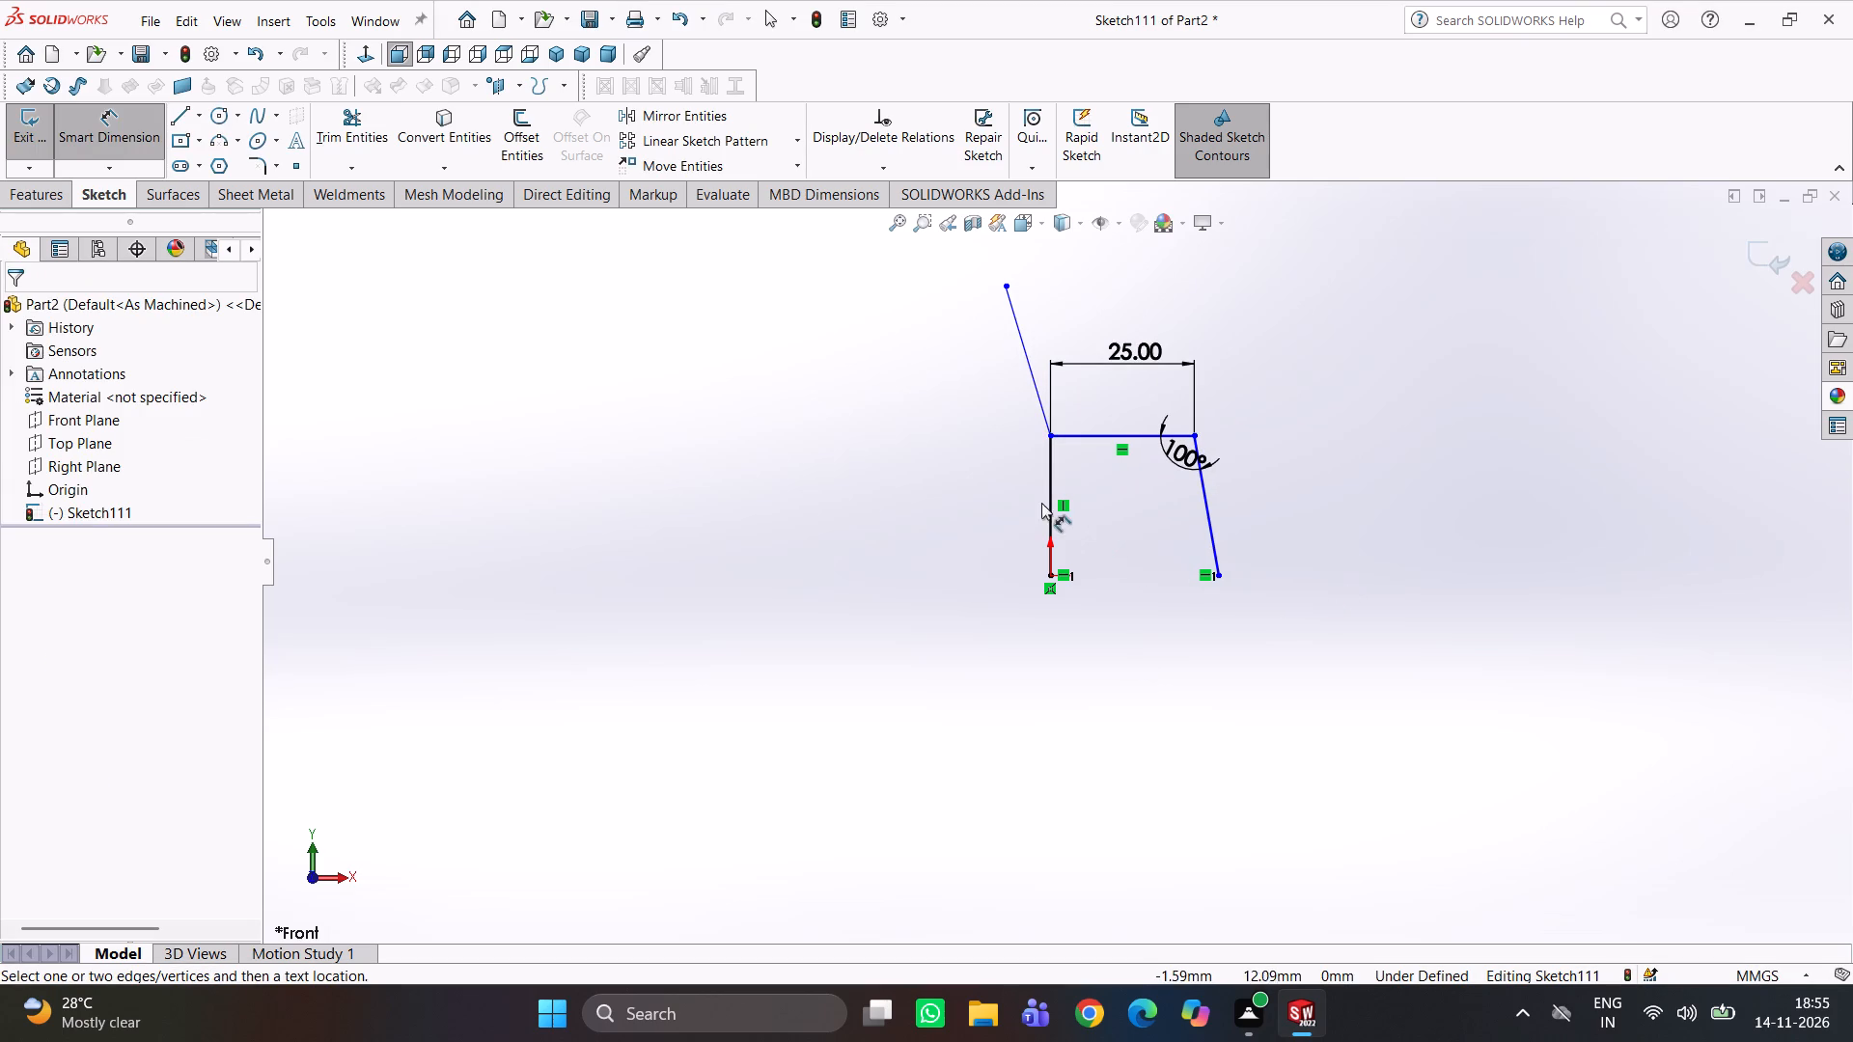
Dimension the vertical line rising from the origin as 25 mm.
click(1048, 485)
click(1010, 492)
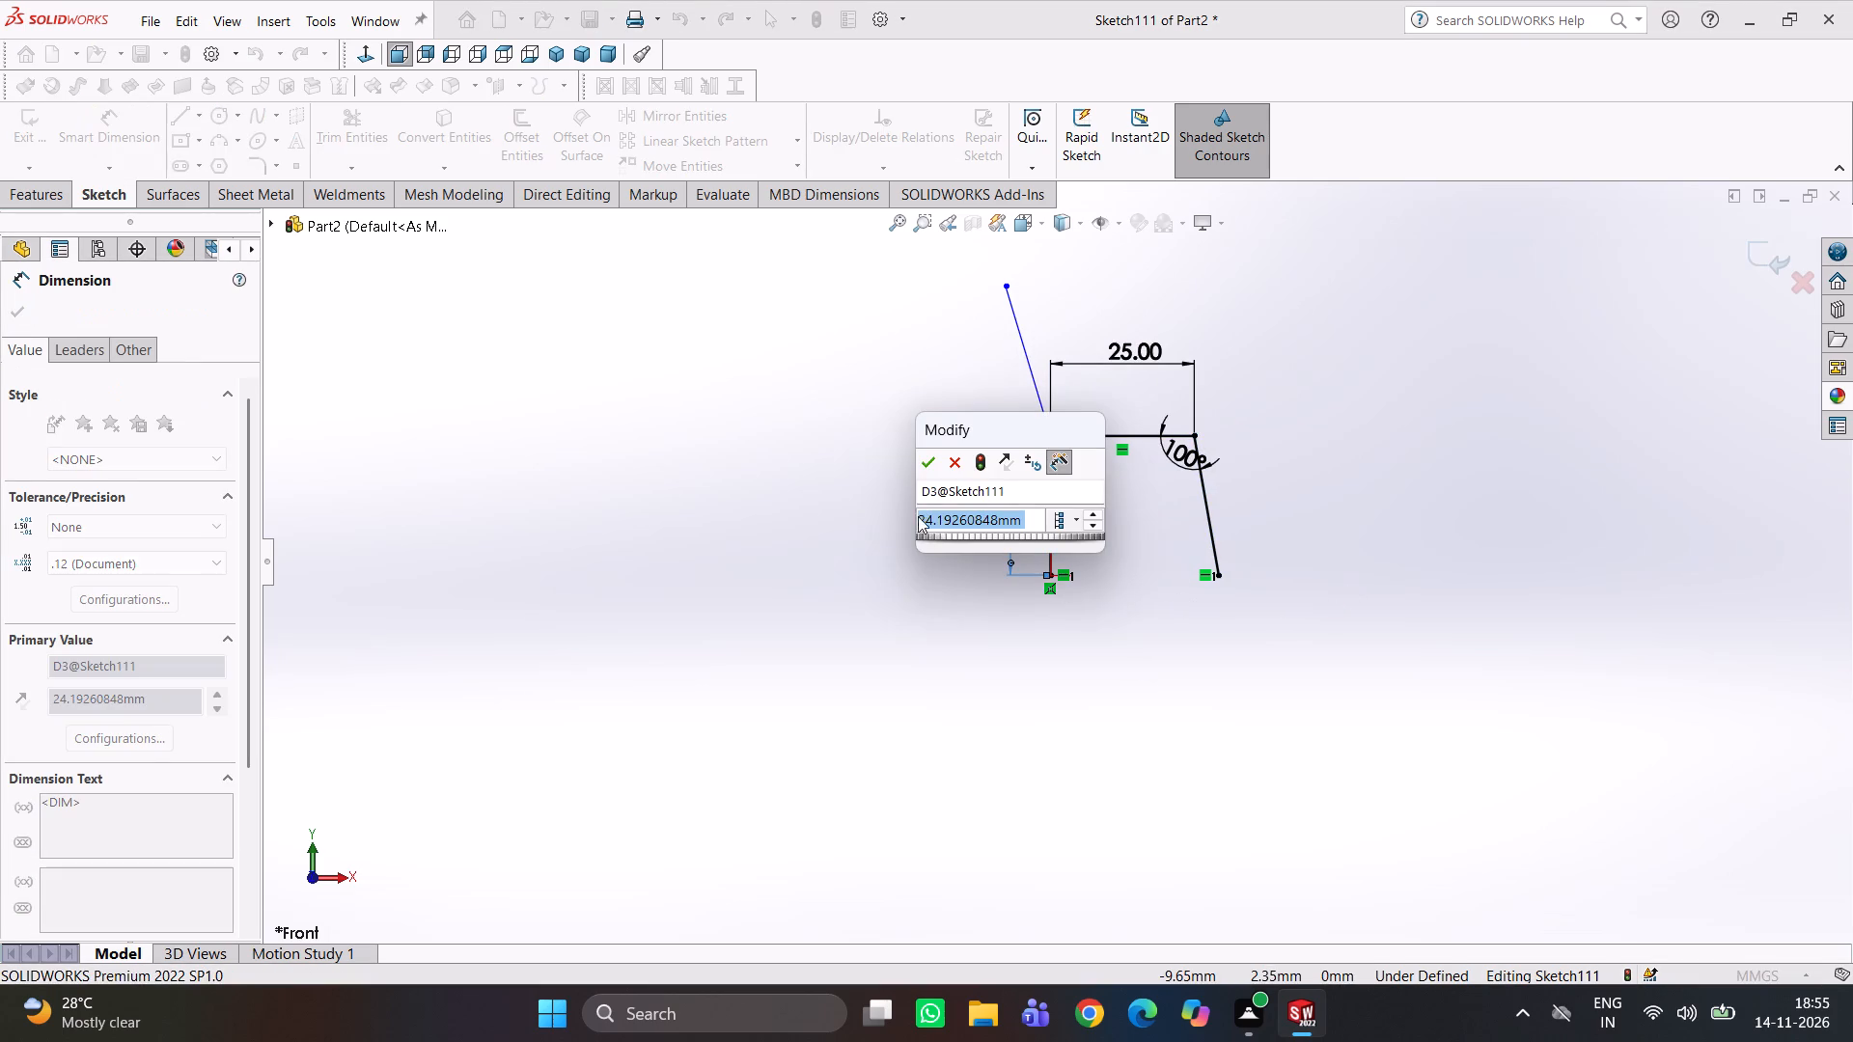
text(25)
key(Return)
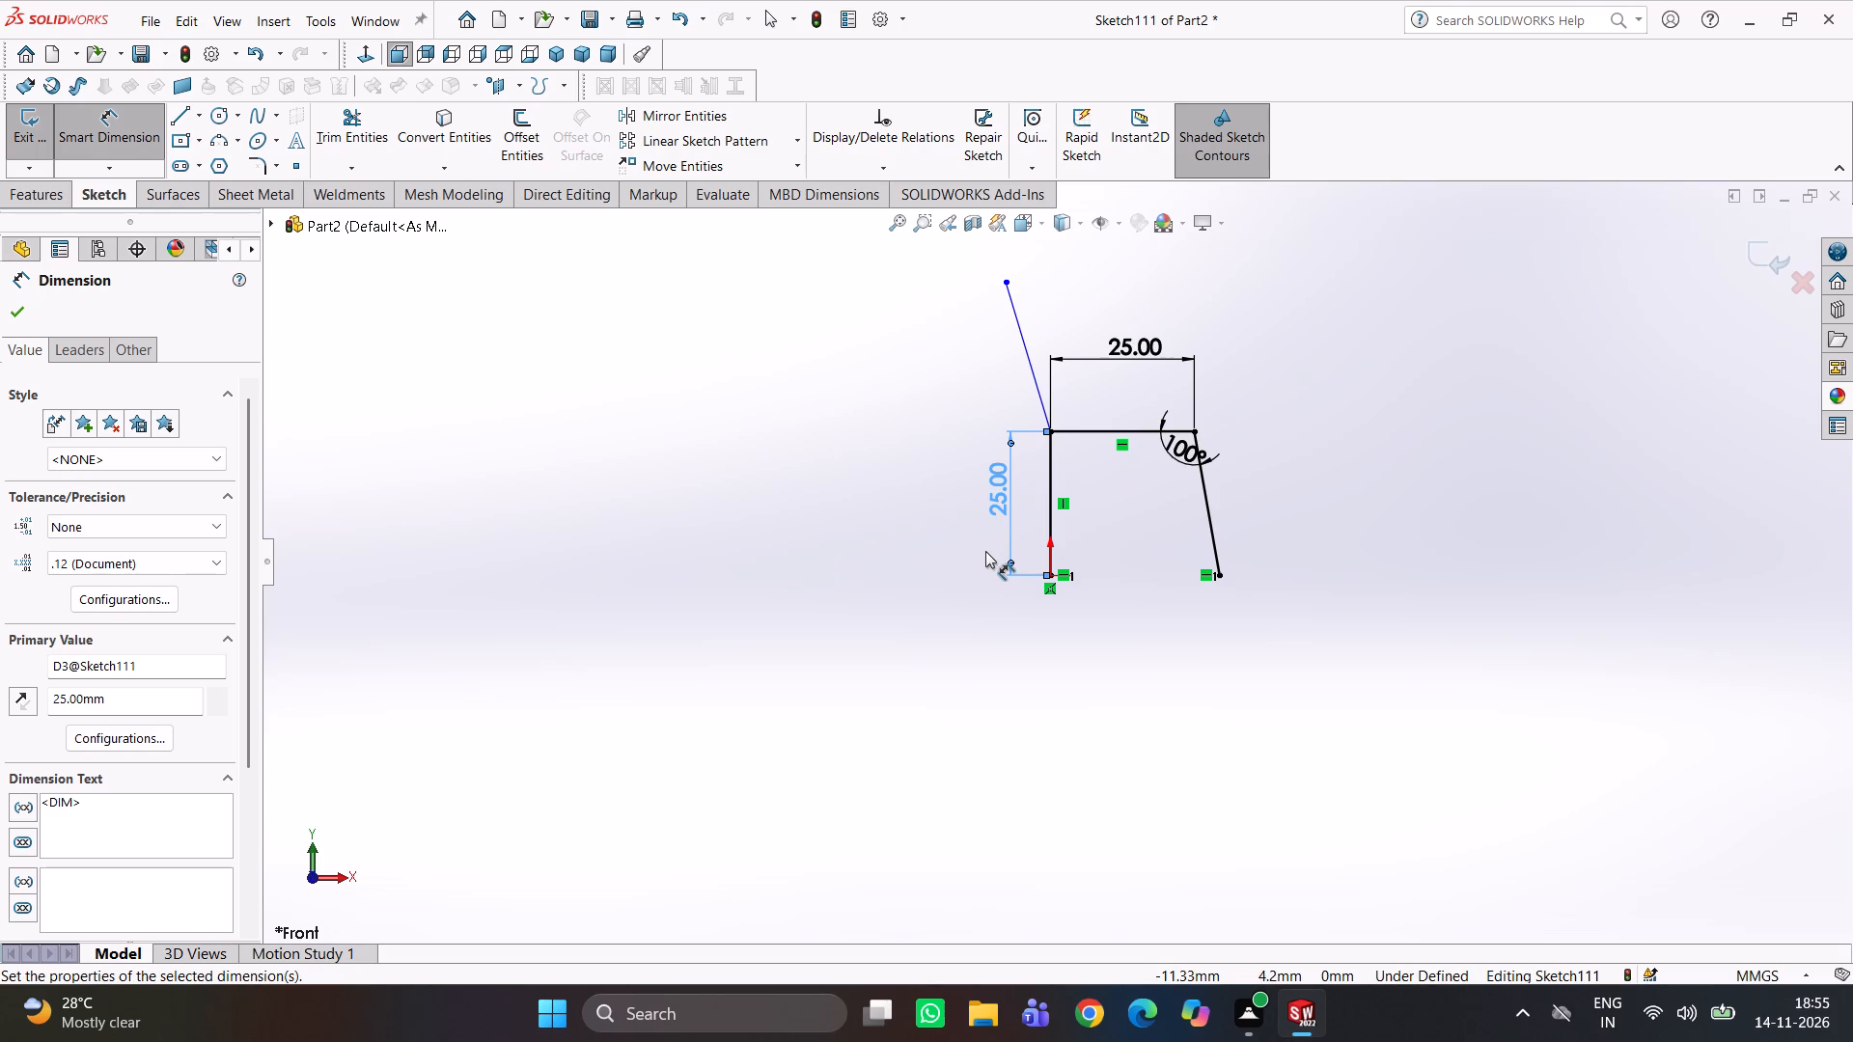
click(1145, 617)
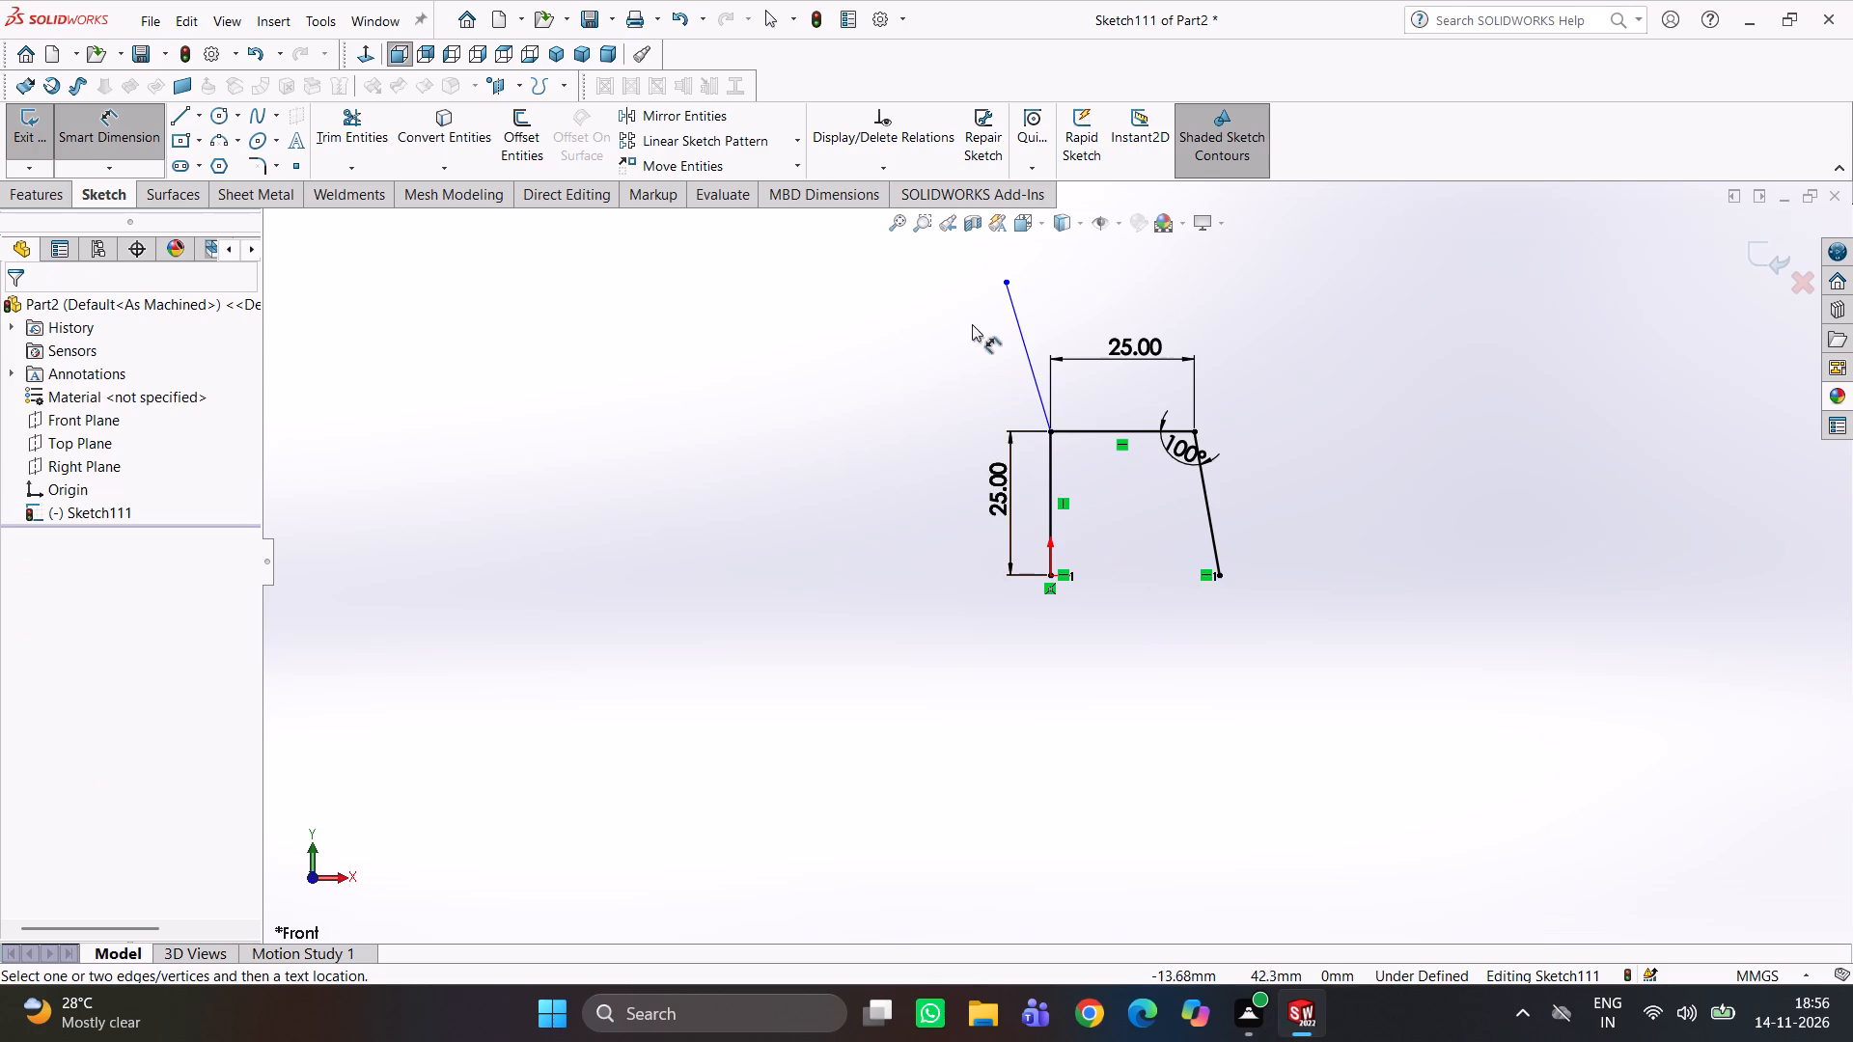
Dimension the vertical height of the upper slanted backrest line as 25 mm.
click(1027, 349)
click(966, 364)
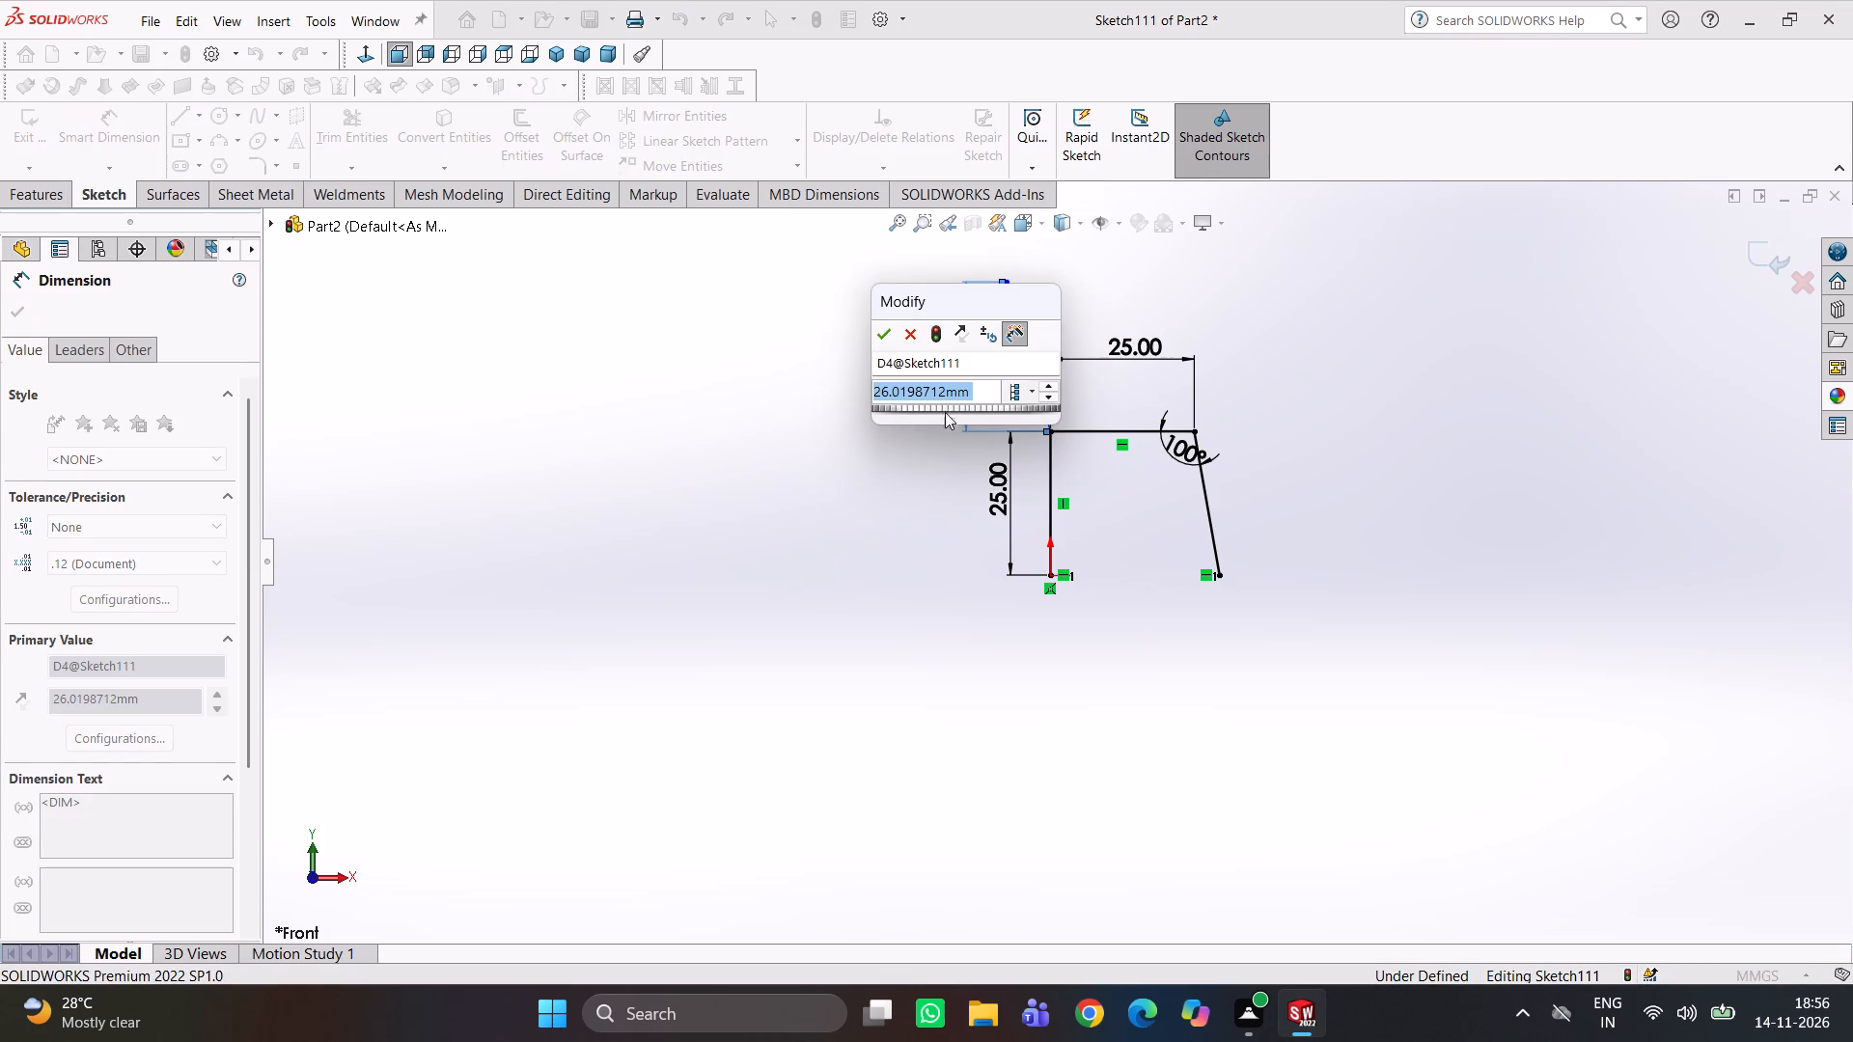
key(2)
key(5)
key(Return)
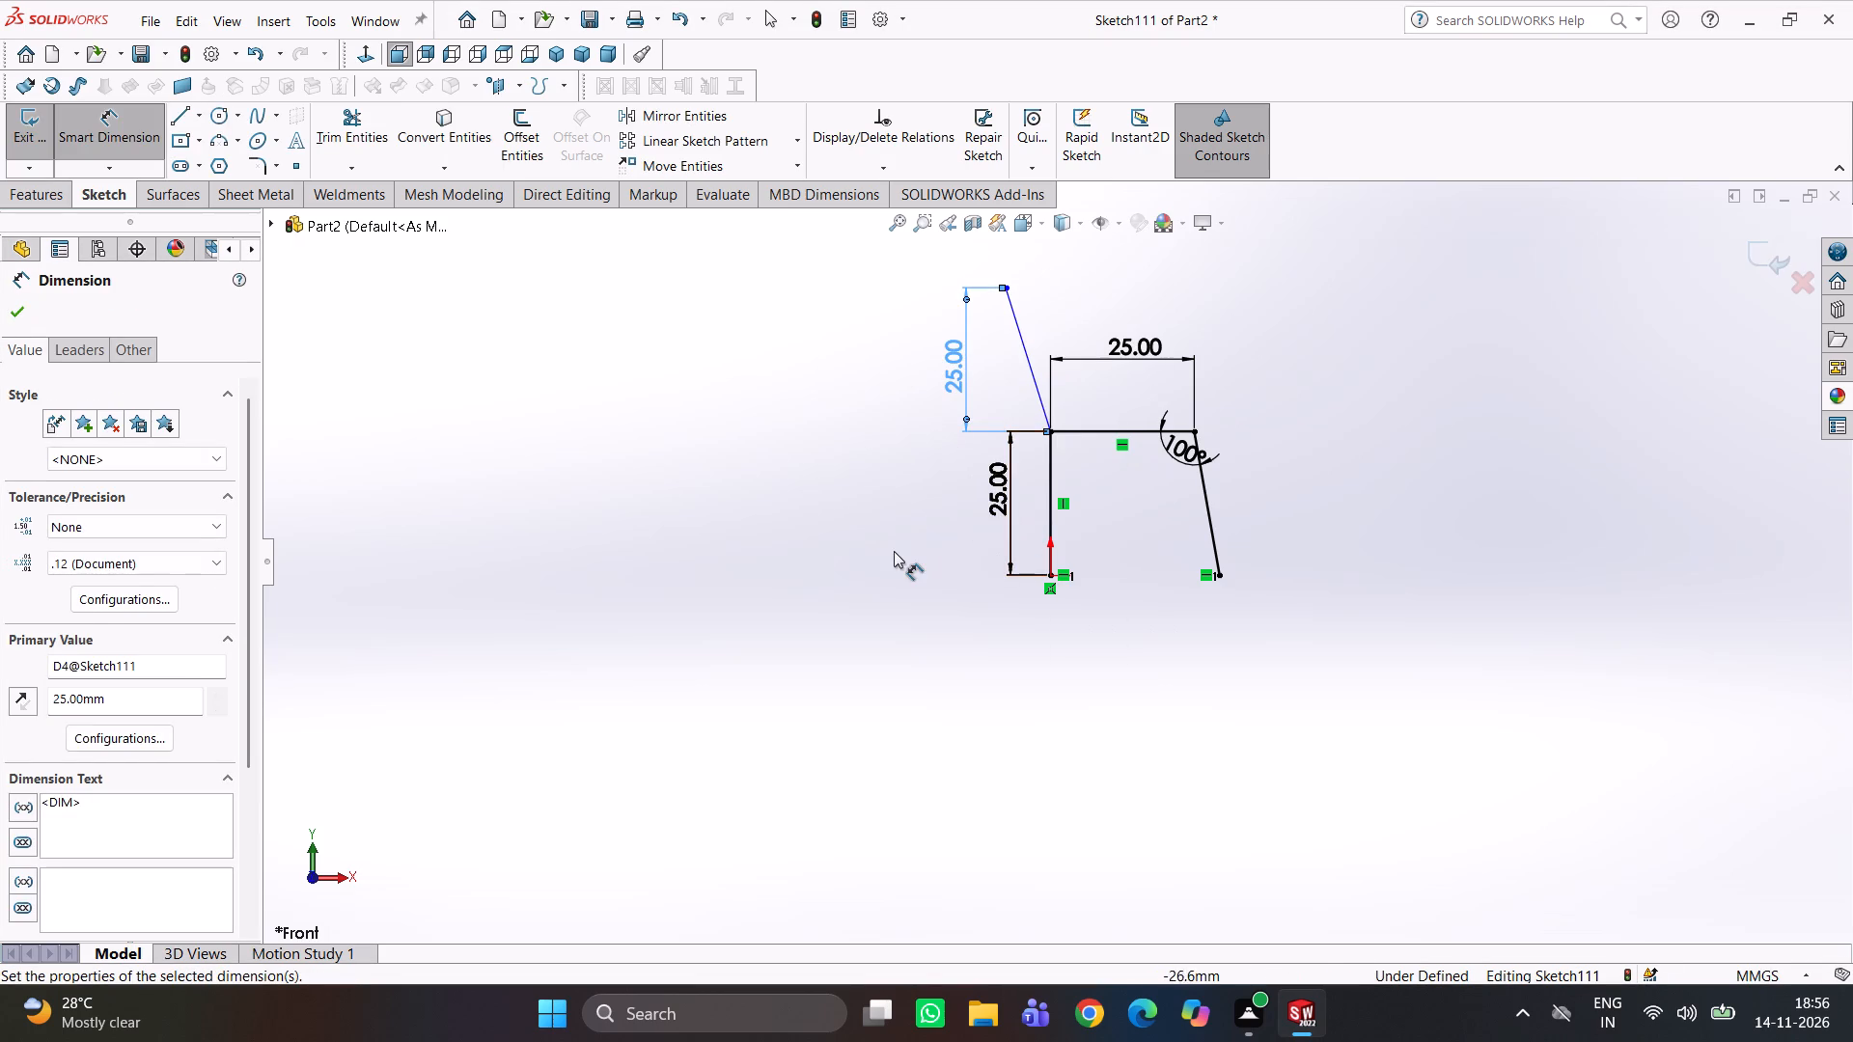
click(894, 551)
Dimension the angle between the upper slanted line and the horizontal line as 100 degrees.
scroll(1009, 413, down, 4)
click(1097, 444)
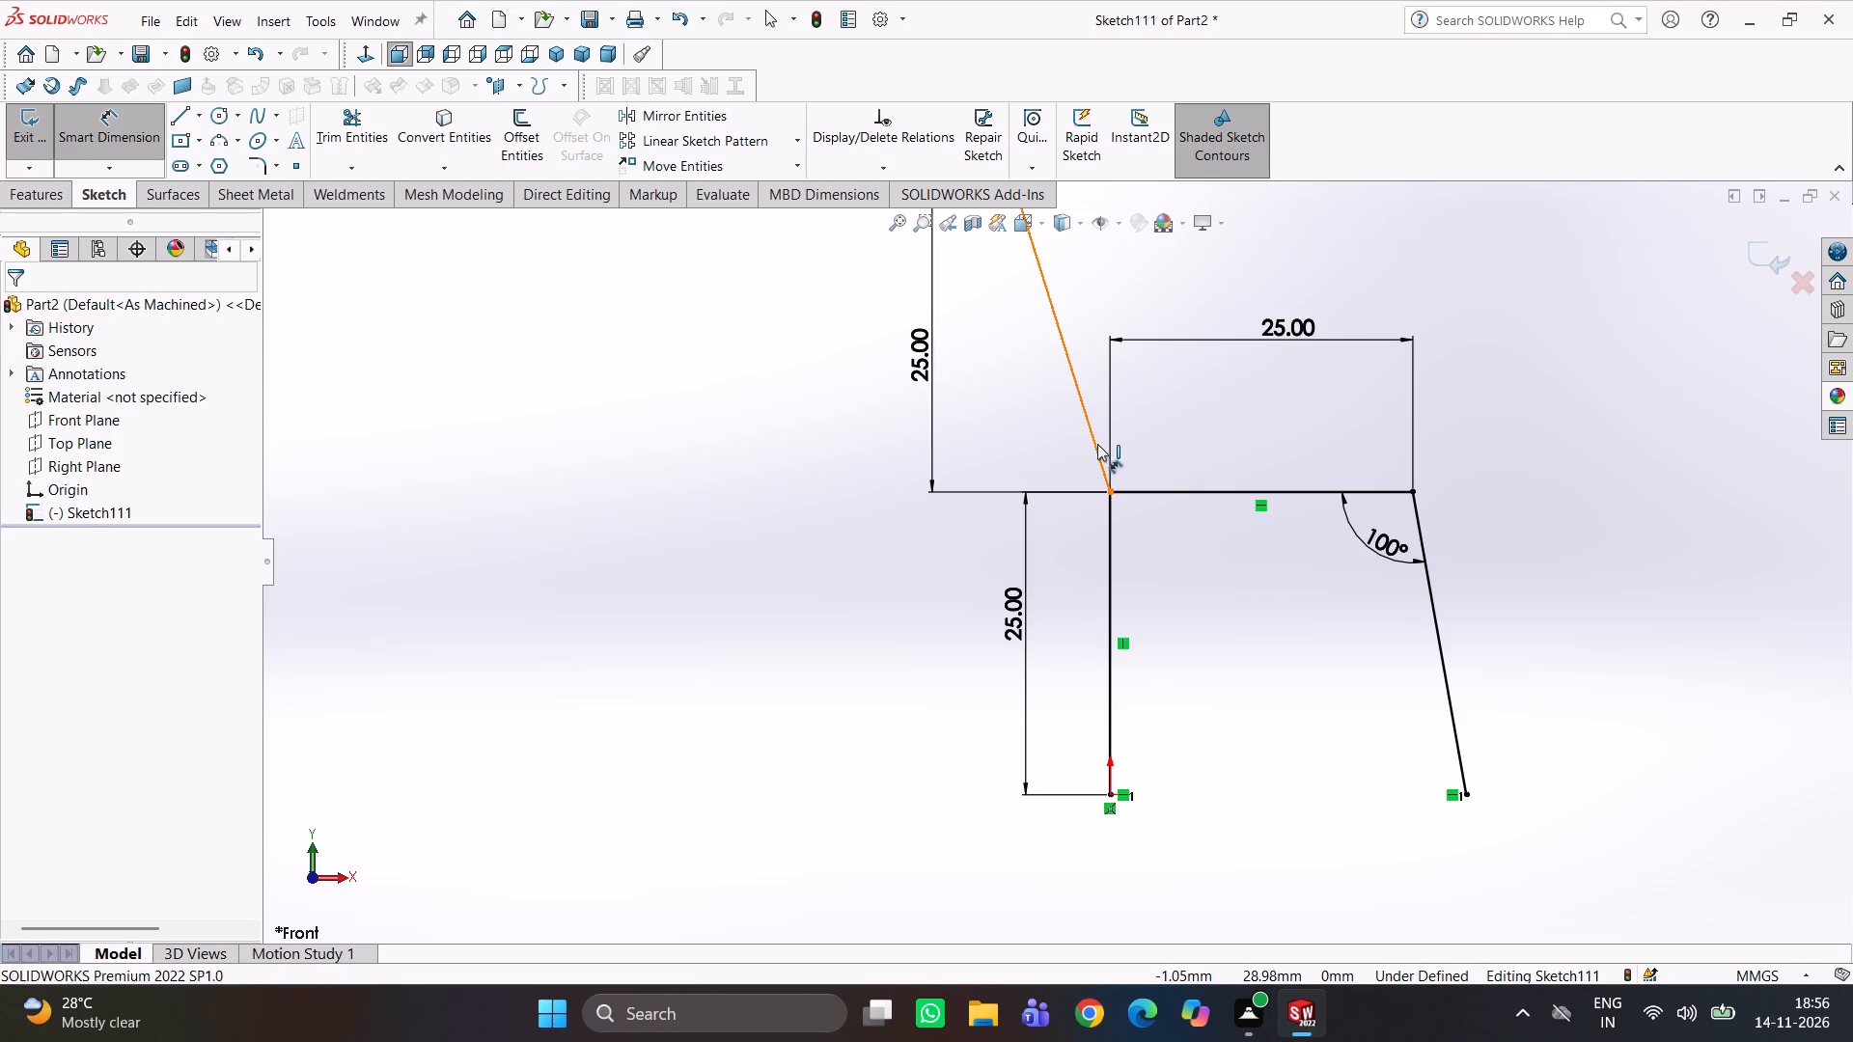
click(1154, 492)
click(1122, 464)
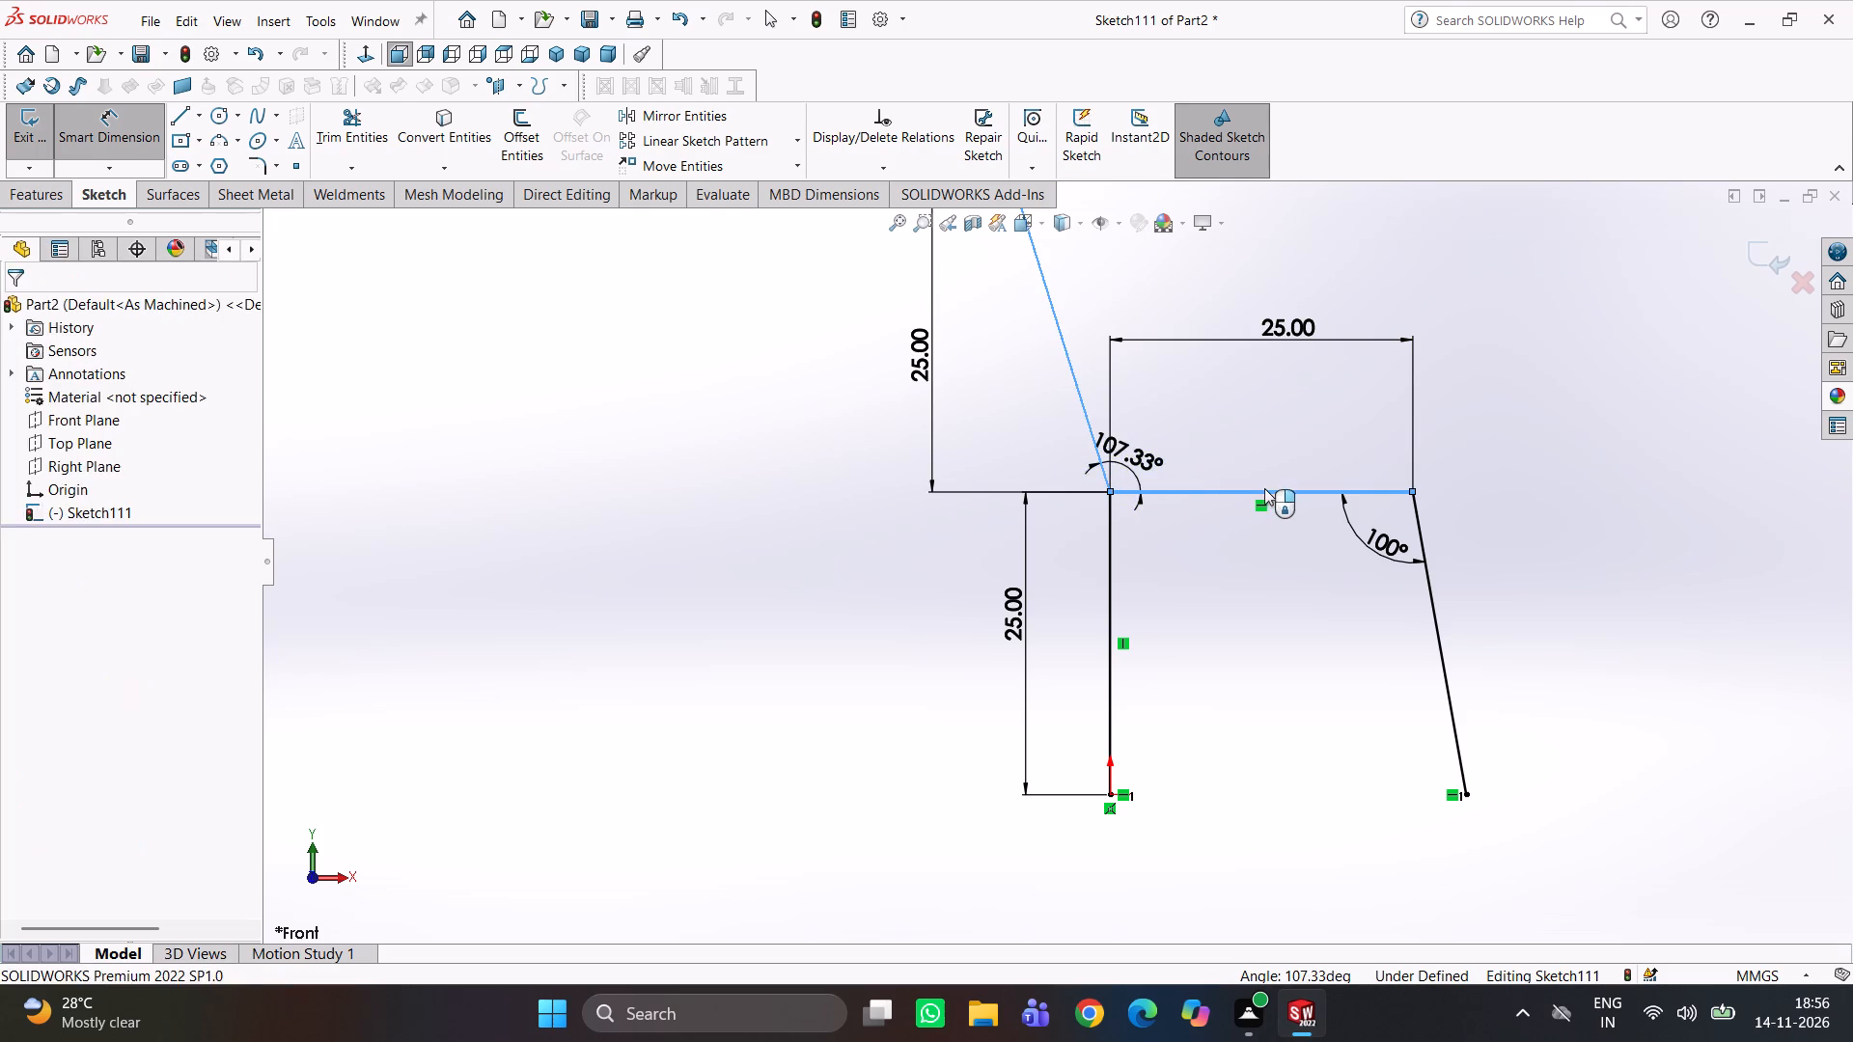
key(1)
key(0)
key(0)
key(Return)
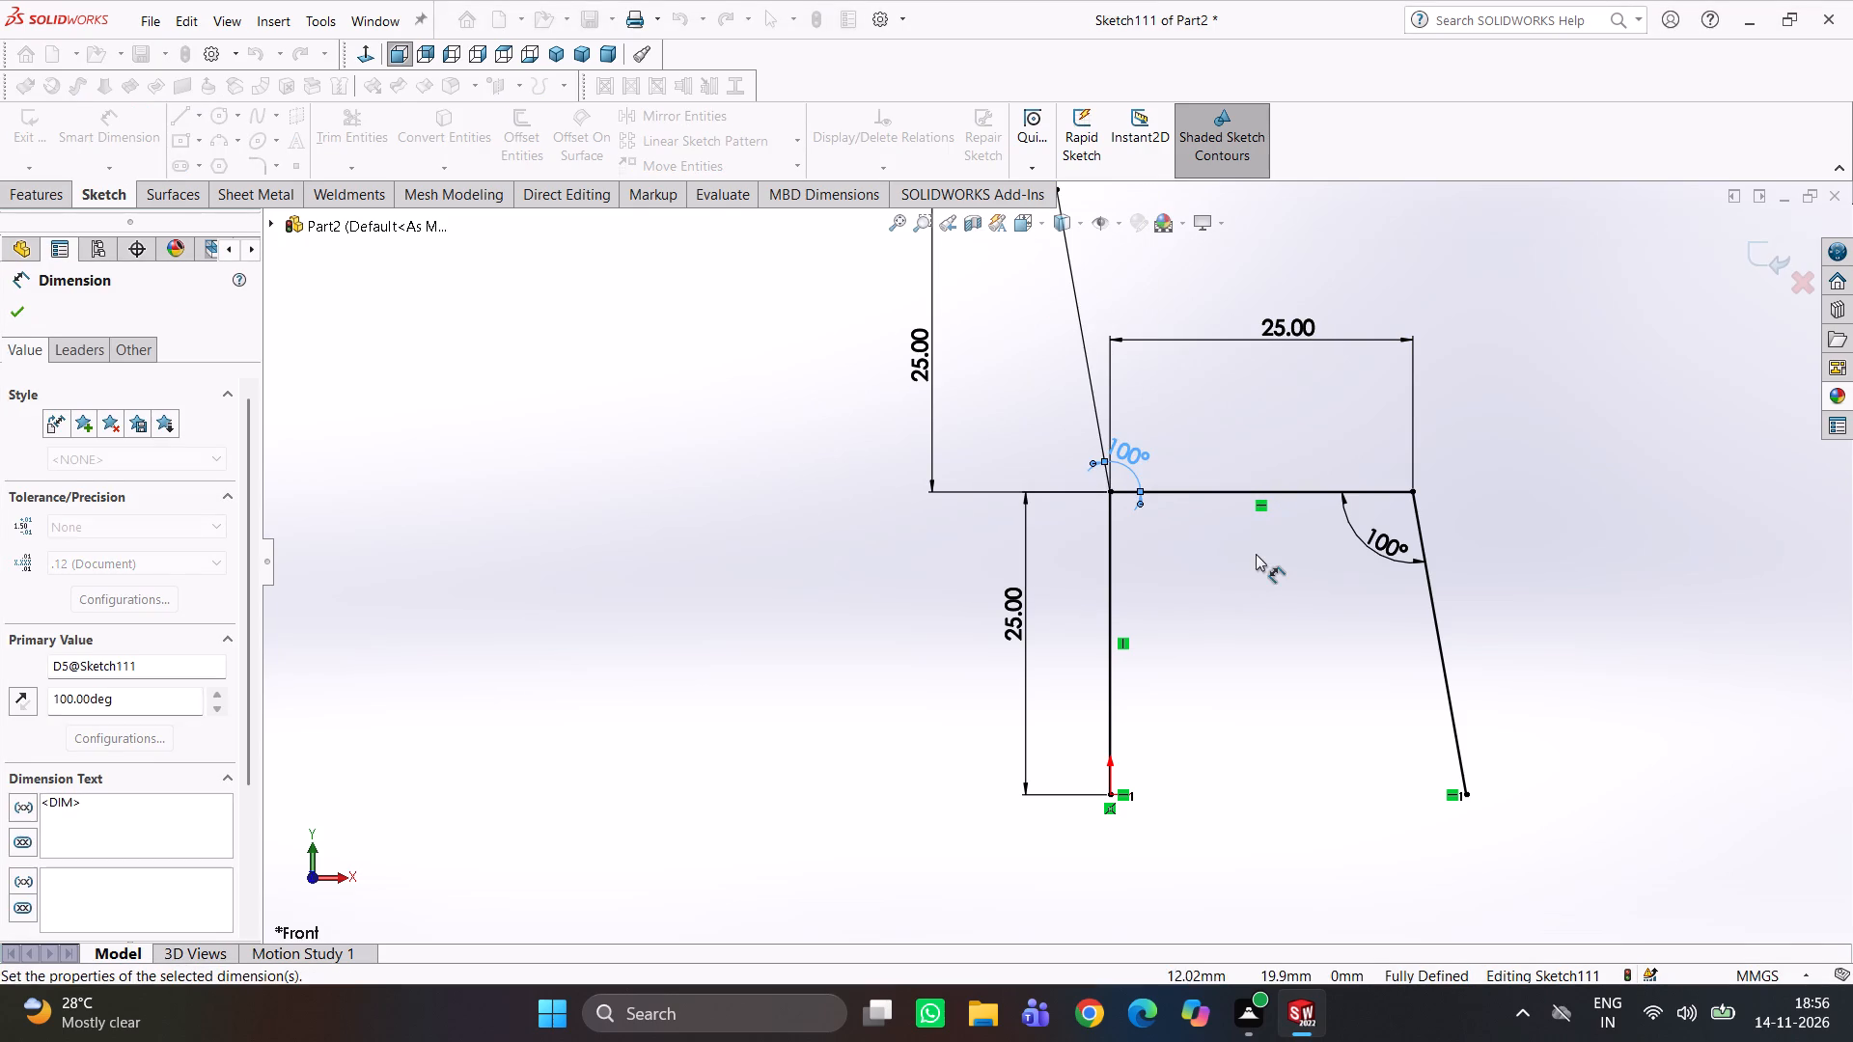
click(1253, 557)
Exit the chair frame sketch, keeping its changes.
scroll(1215, 568, up, 3)
scroll(1165, 503, down, 1)
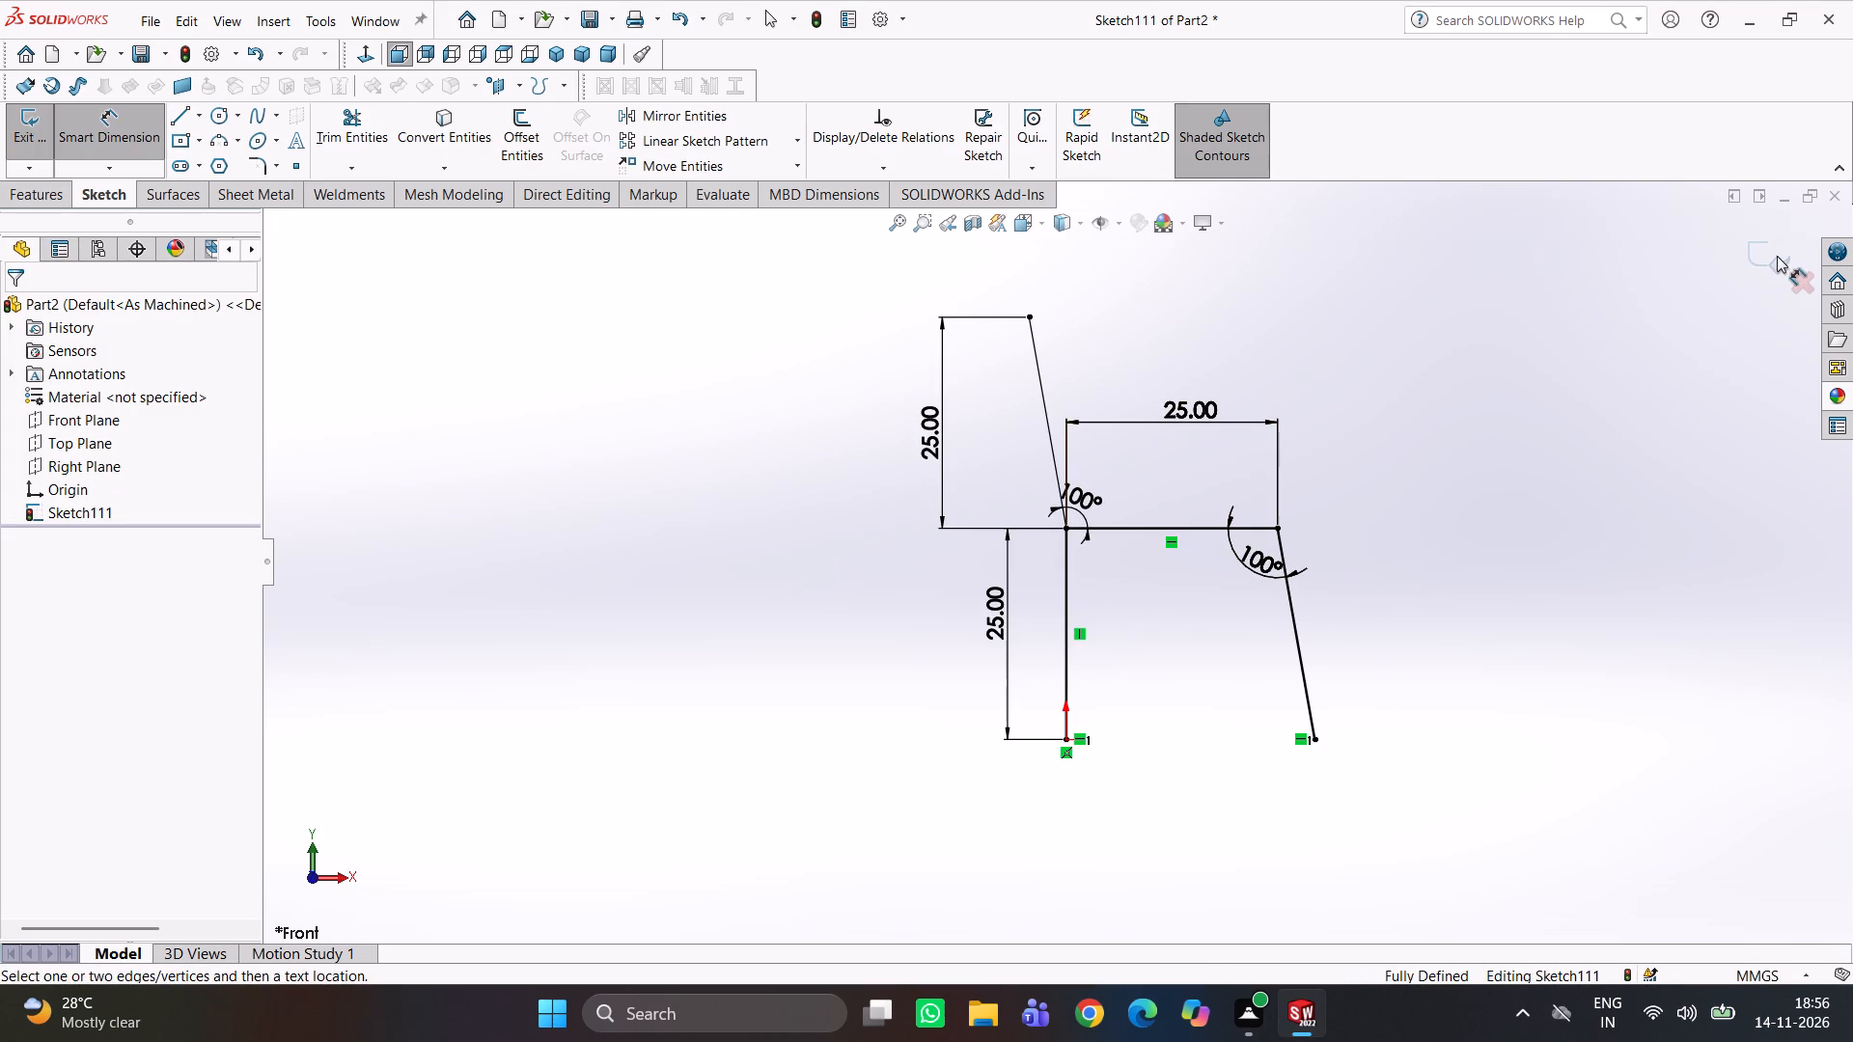
drag(1765, 262, 1775, 261)
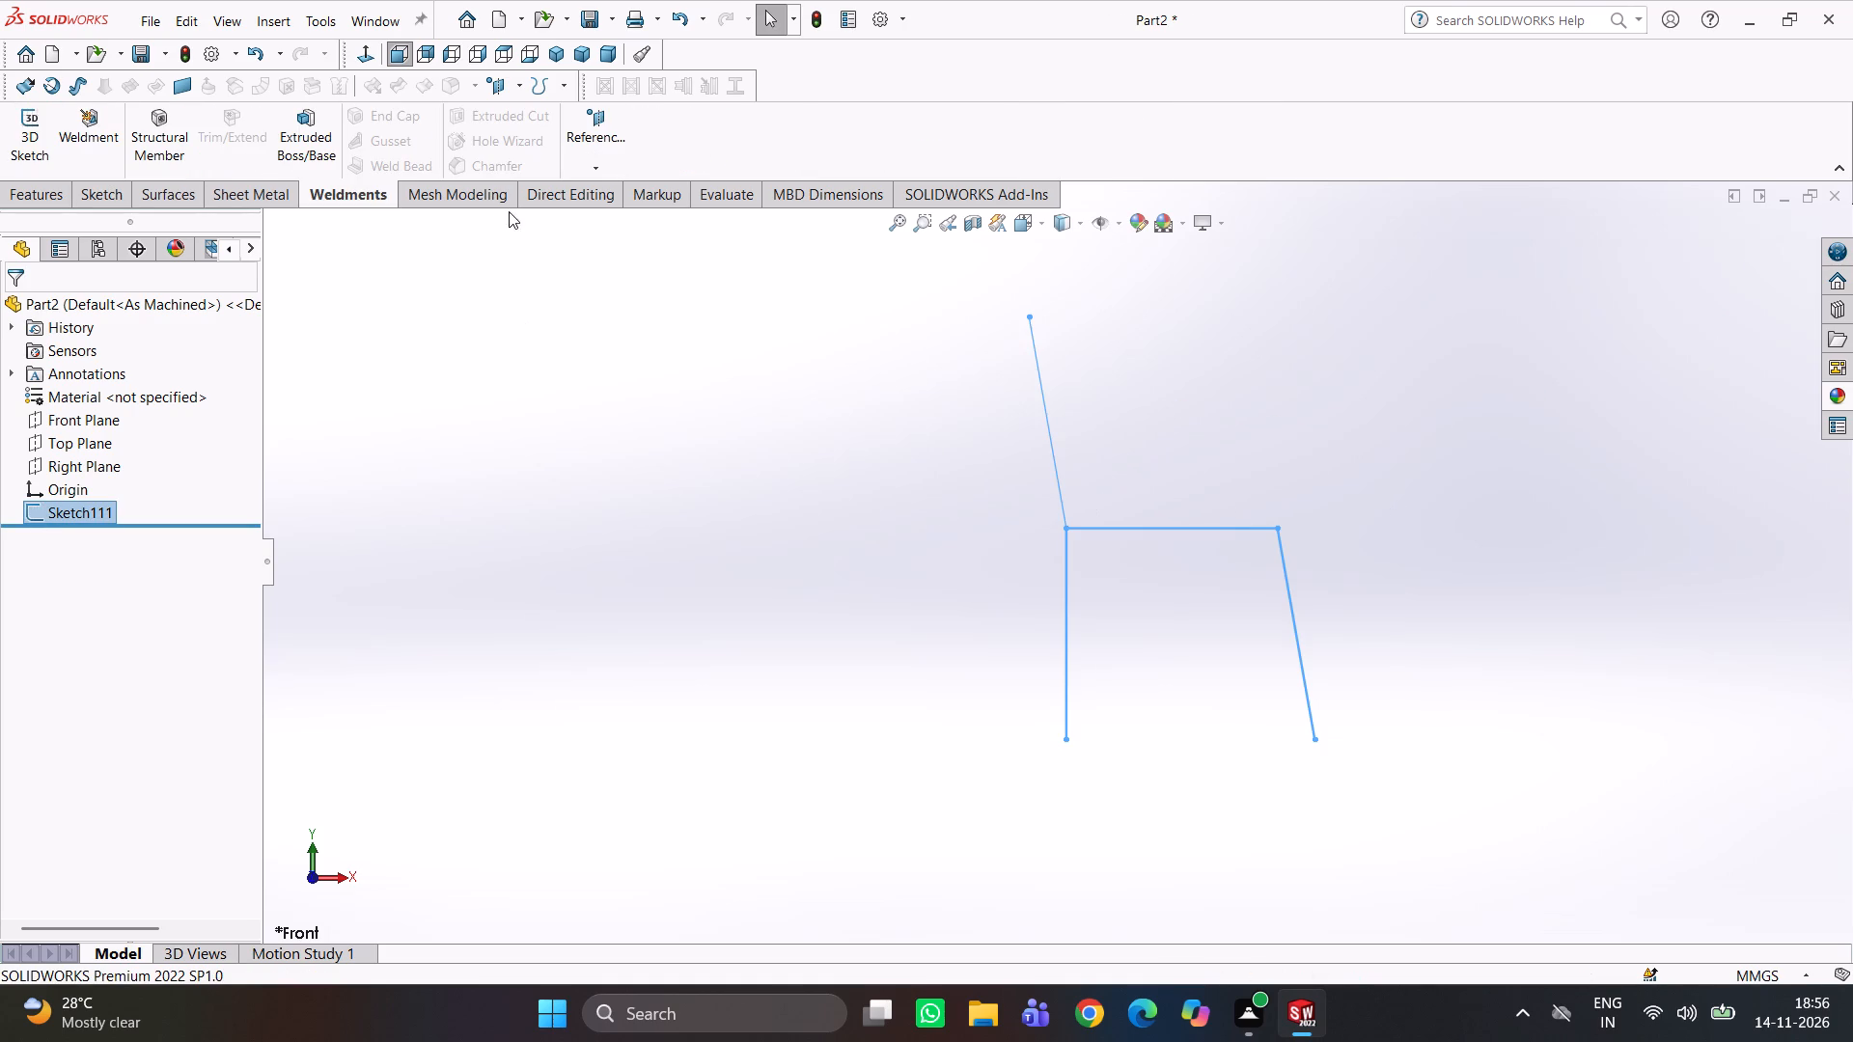
Create a structural member along the vertical line at the origin using the iso square tube profile, size 20 x 20 x 2.
click(158, 123)
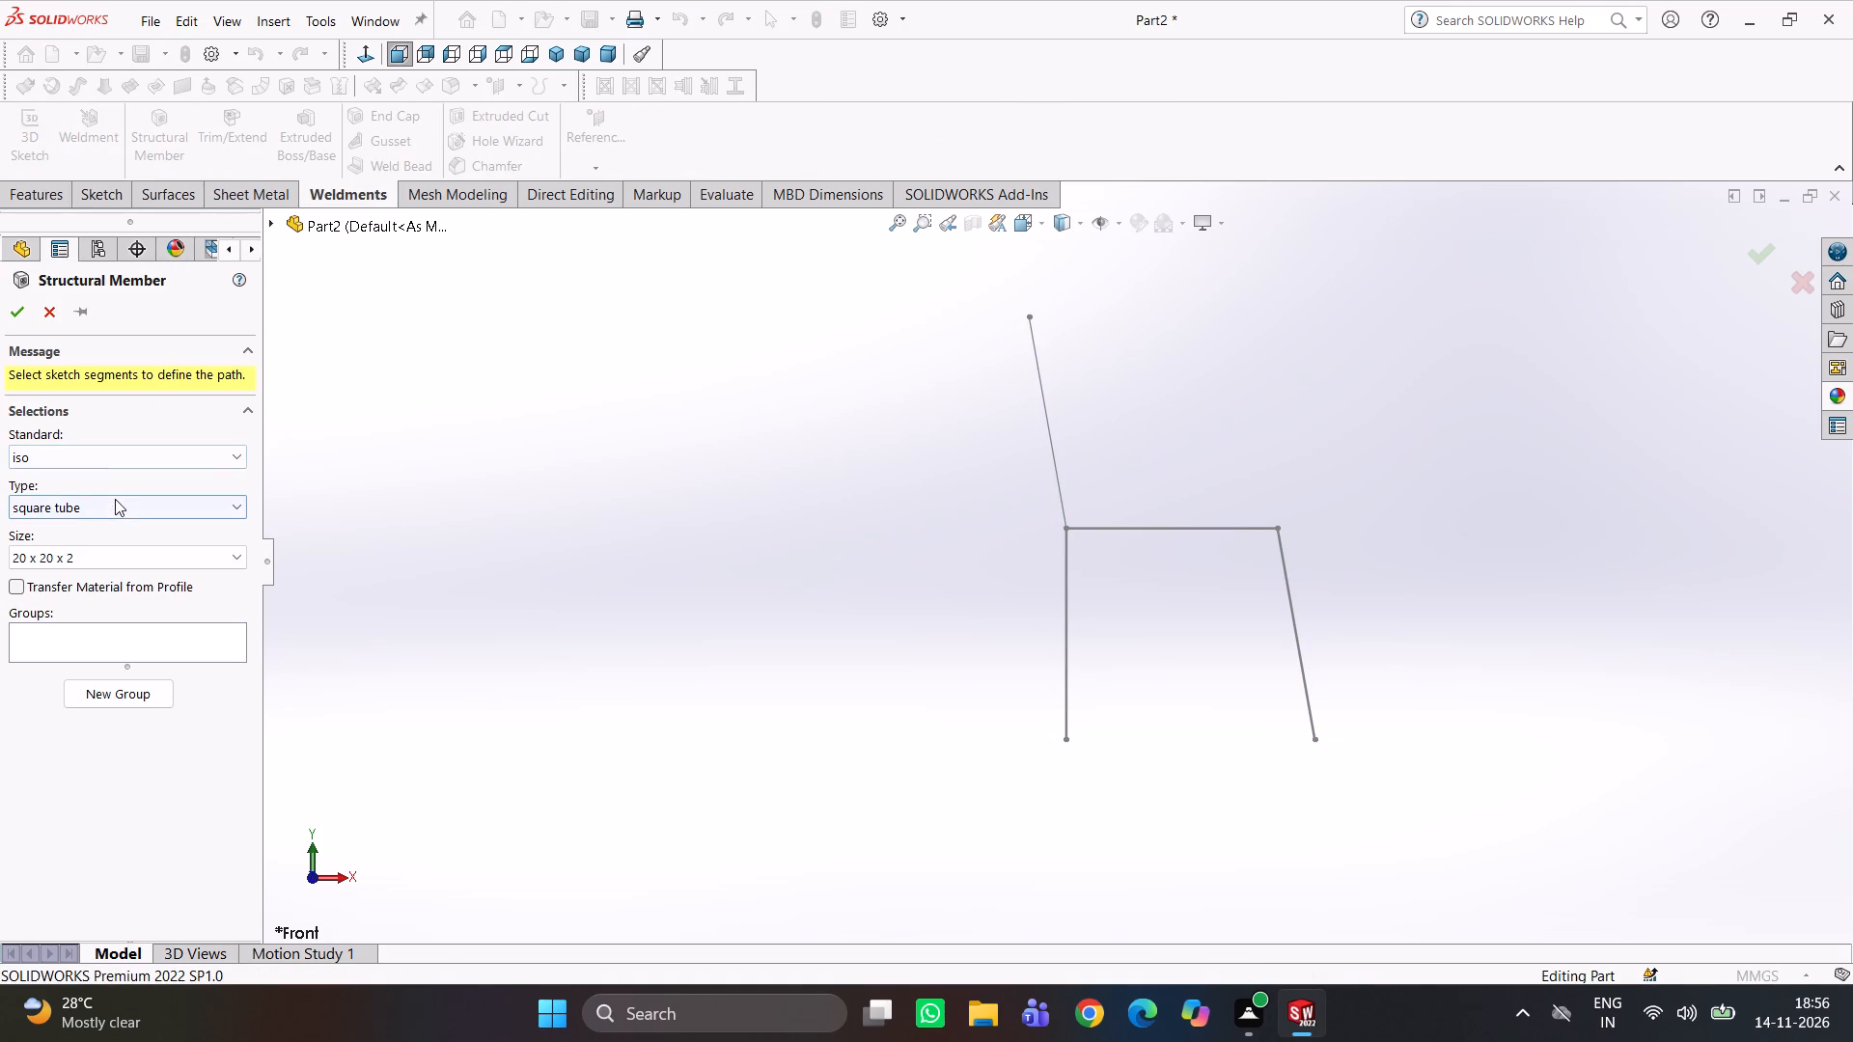
click(116, 503)
click(117, 503)
click(1065, 709)
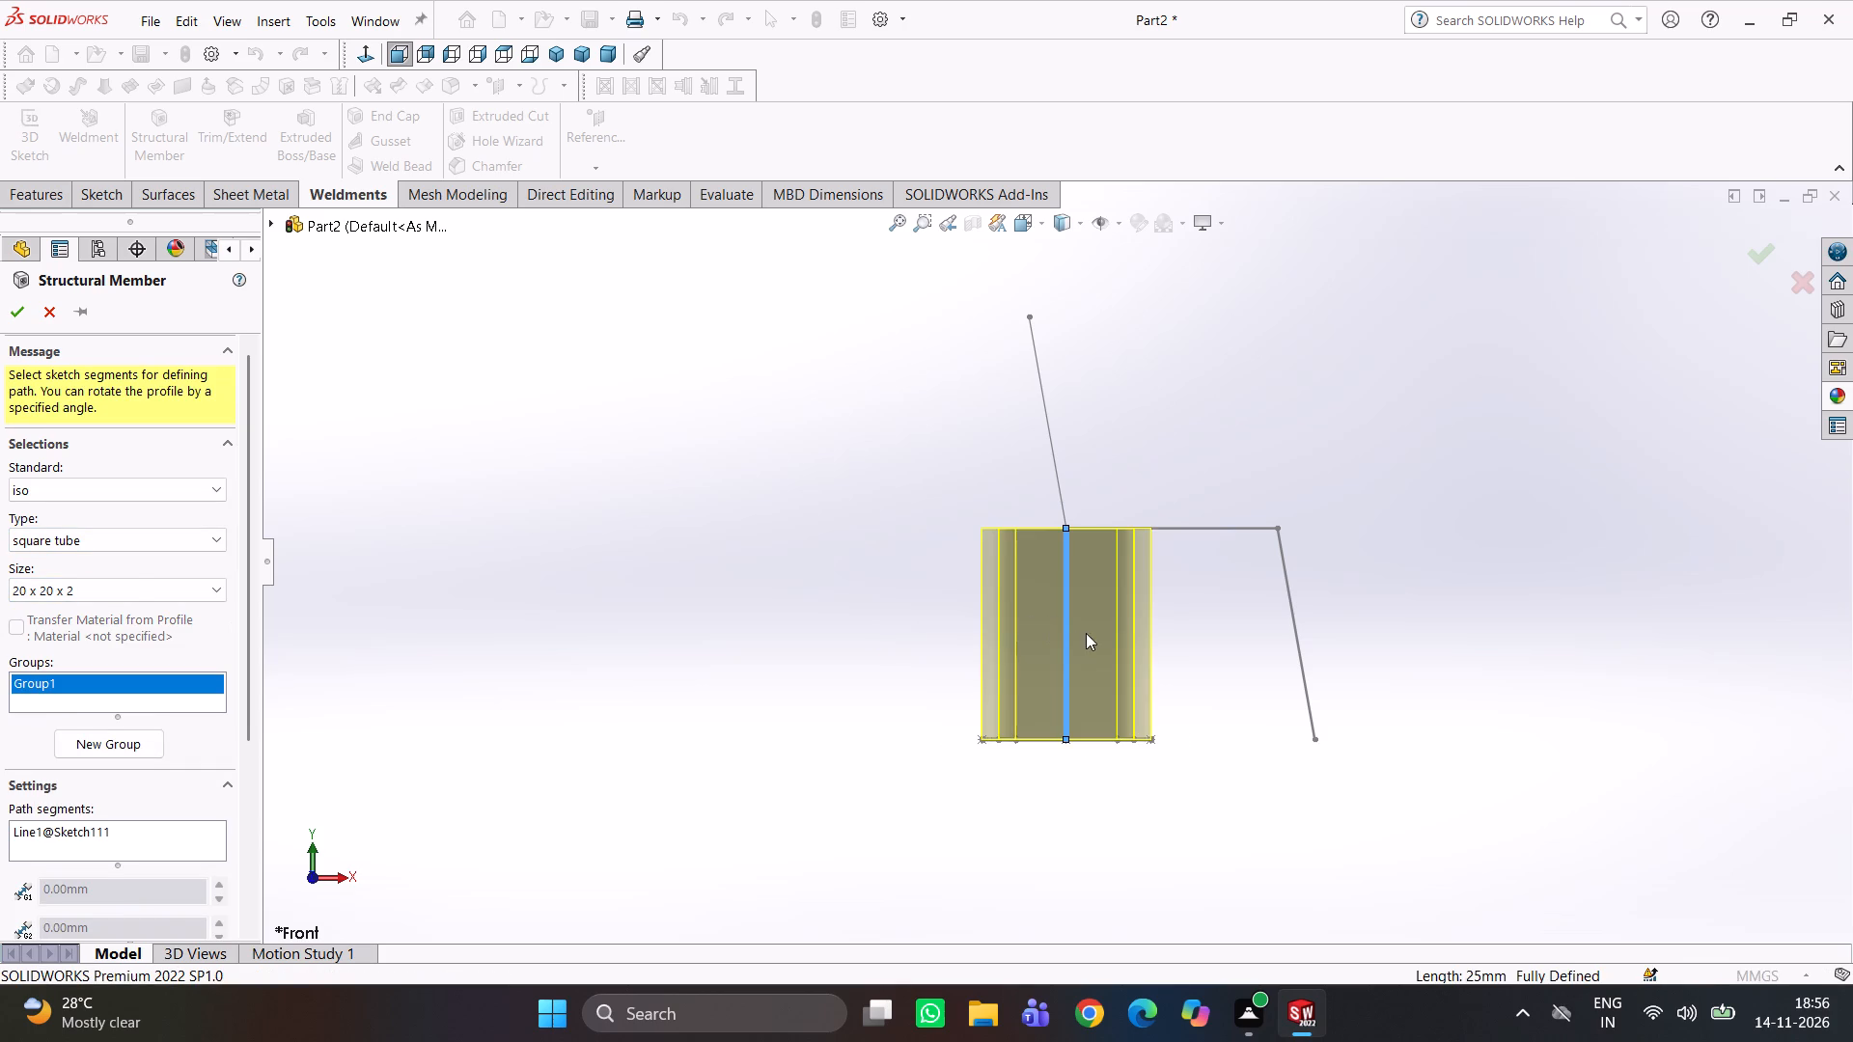
click(190, 593)
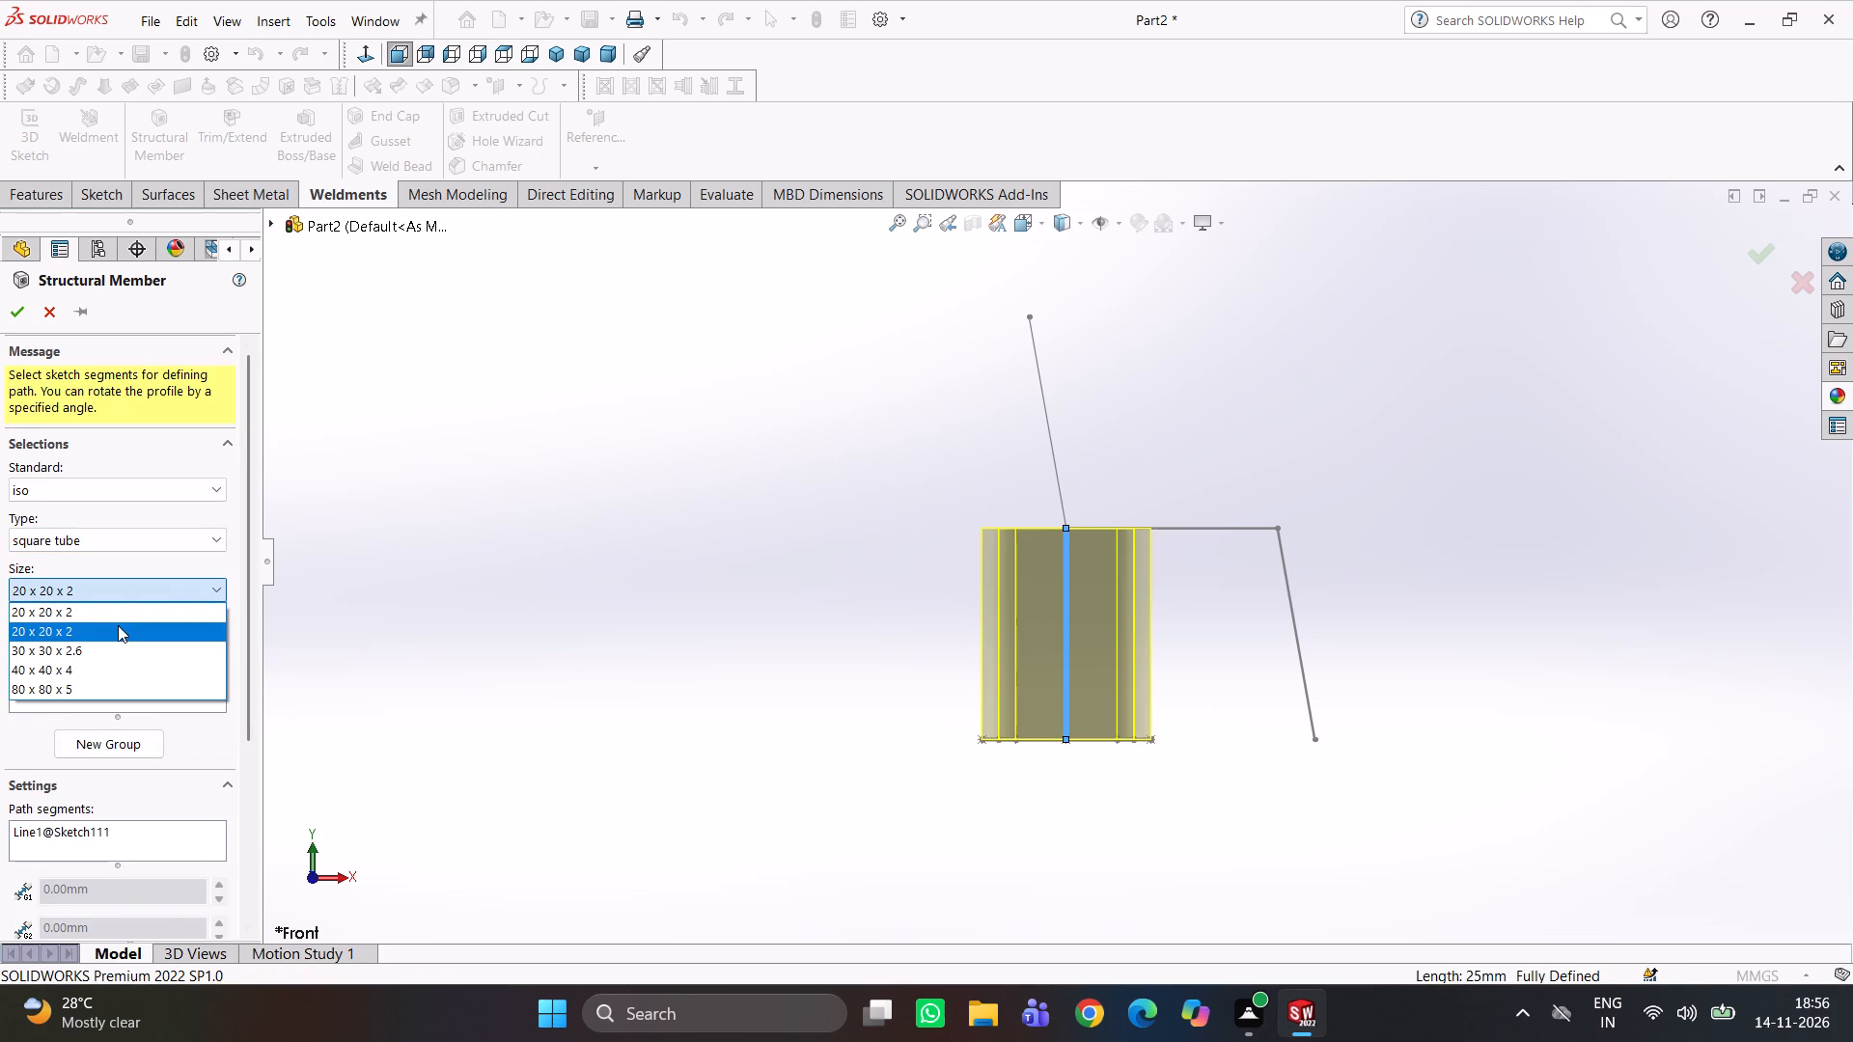
scroll(112, 628, up, 2)
click(118, 616)
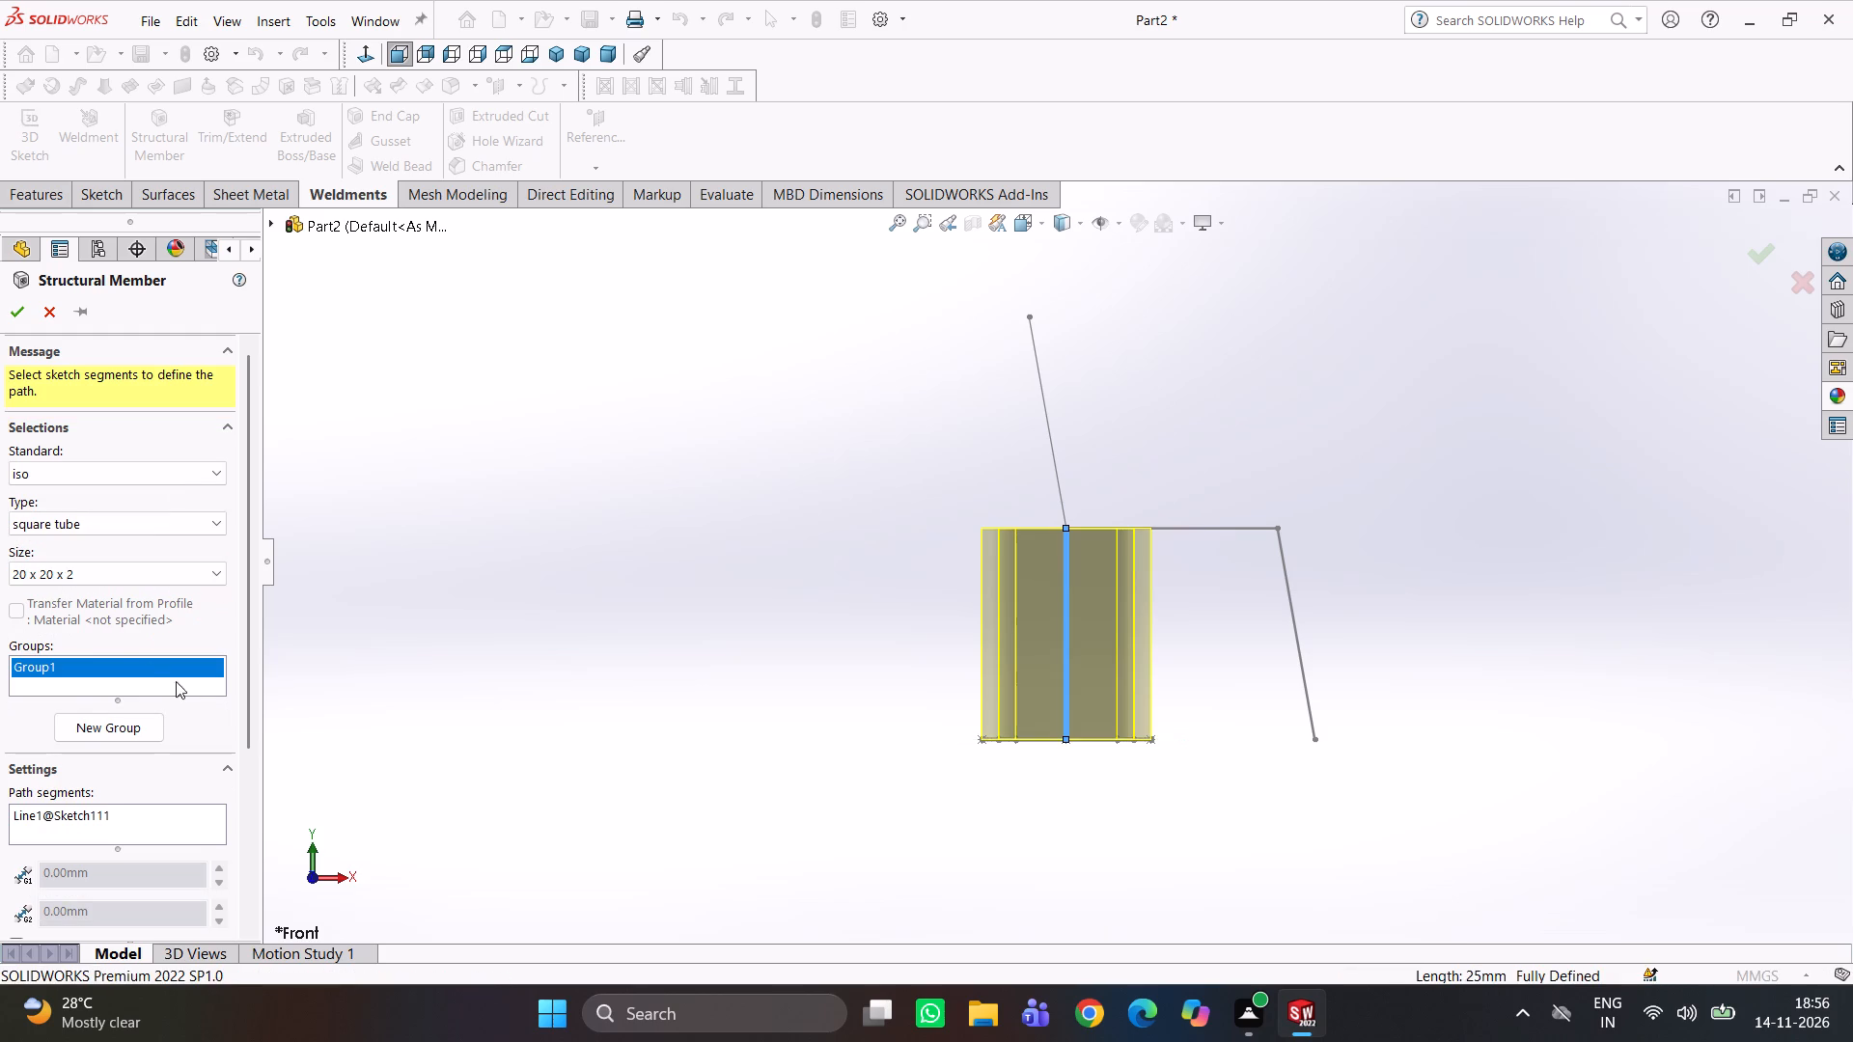
middle_drag(1153, 798, 1138, 644)
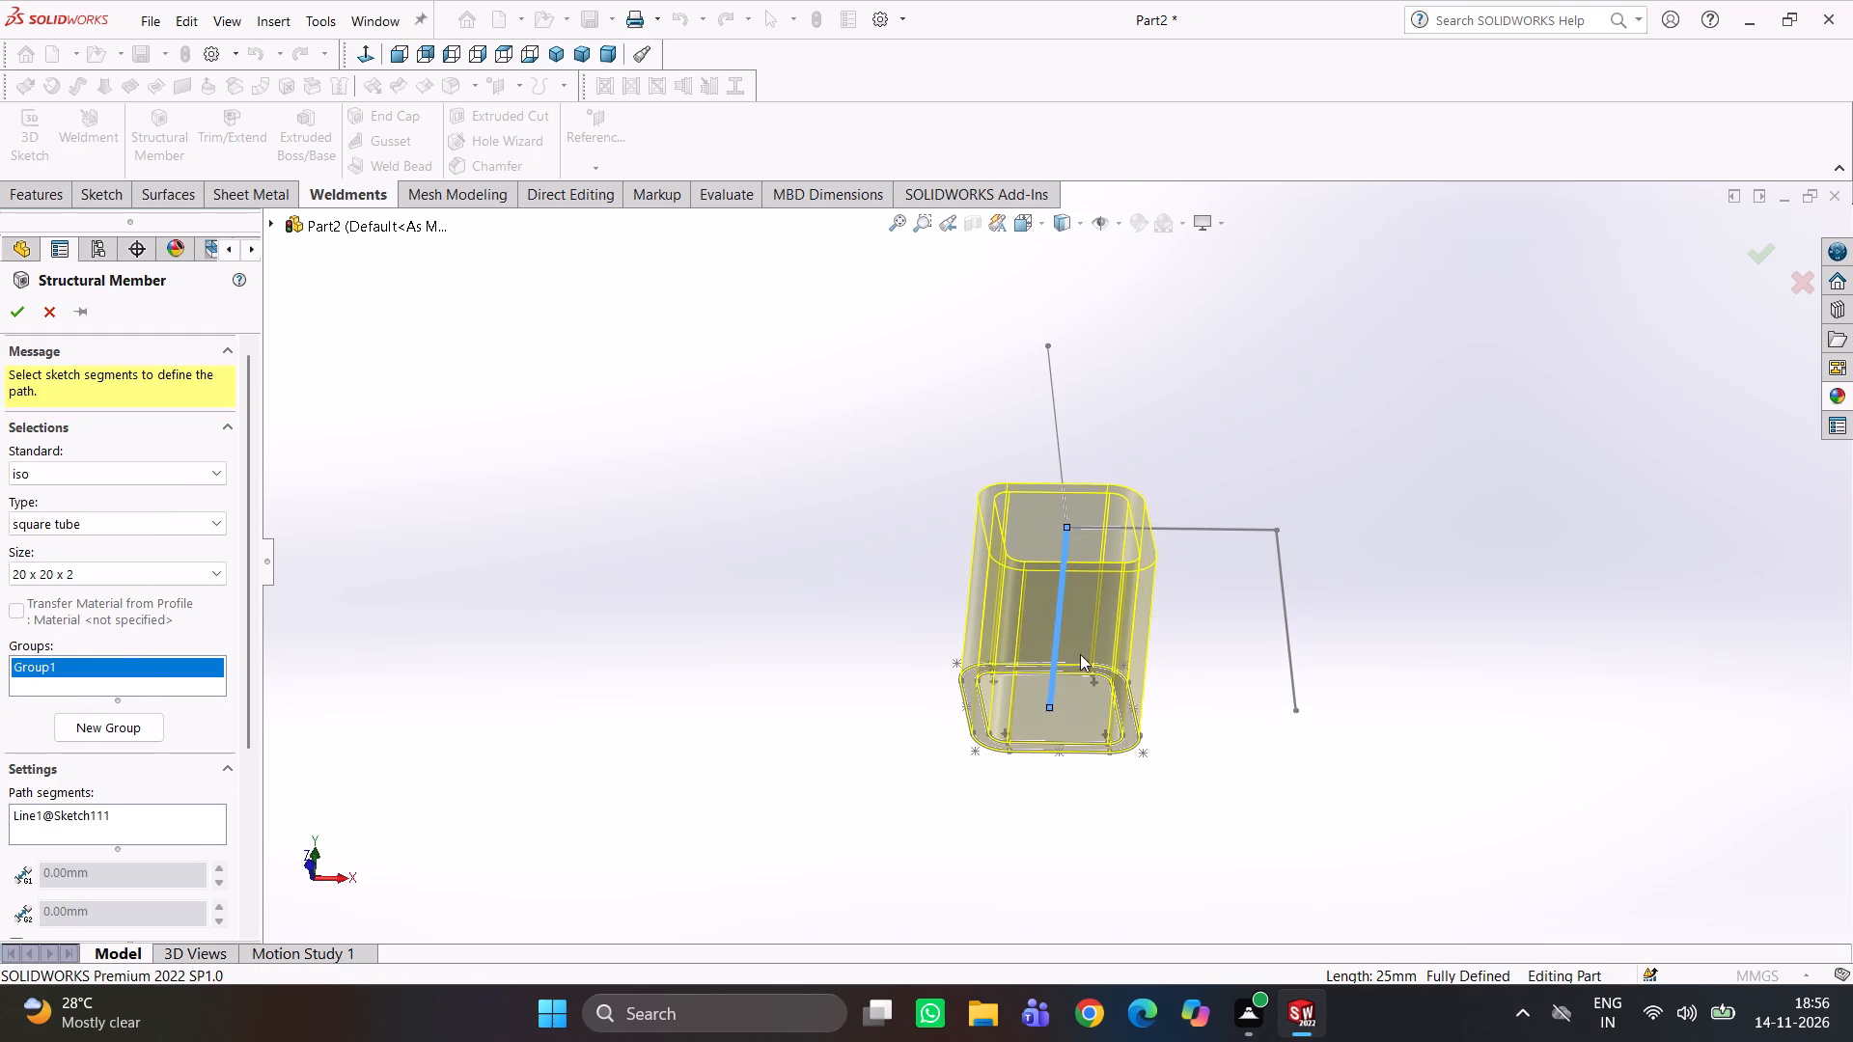
scroll(179, 685, down, 2)
scroll(169, 790, down, 2)
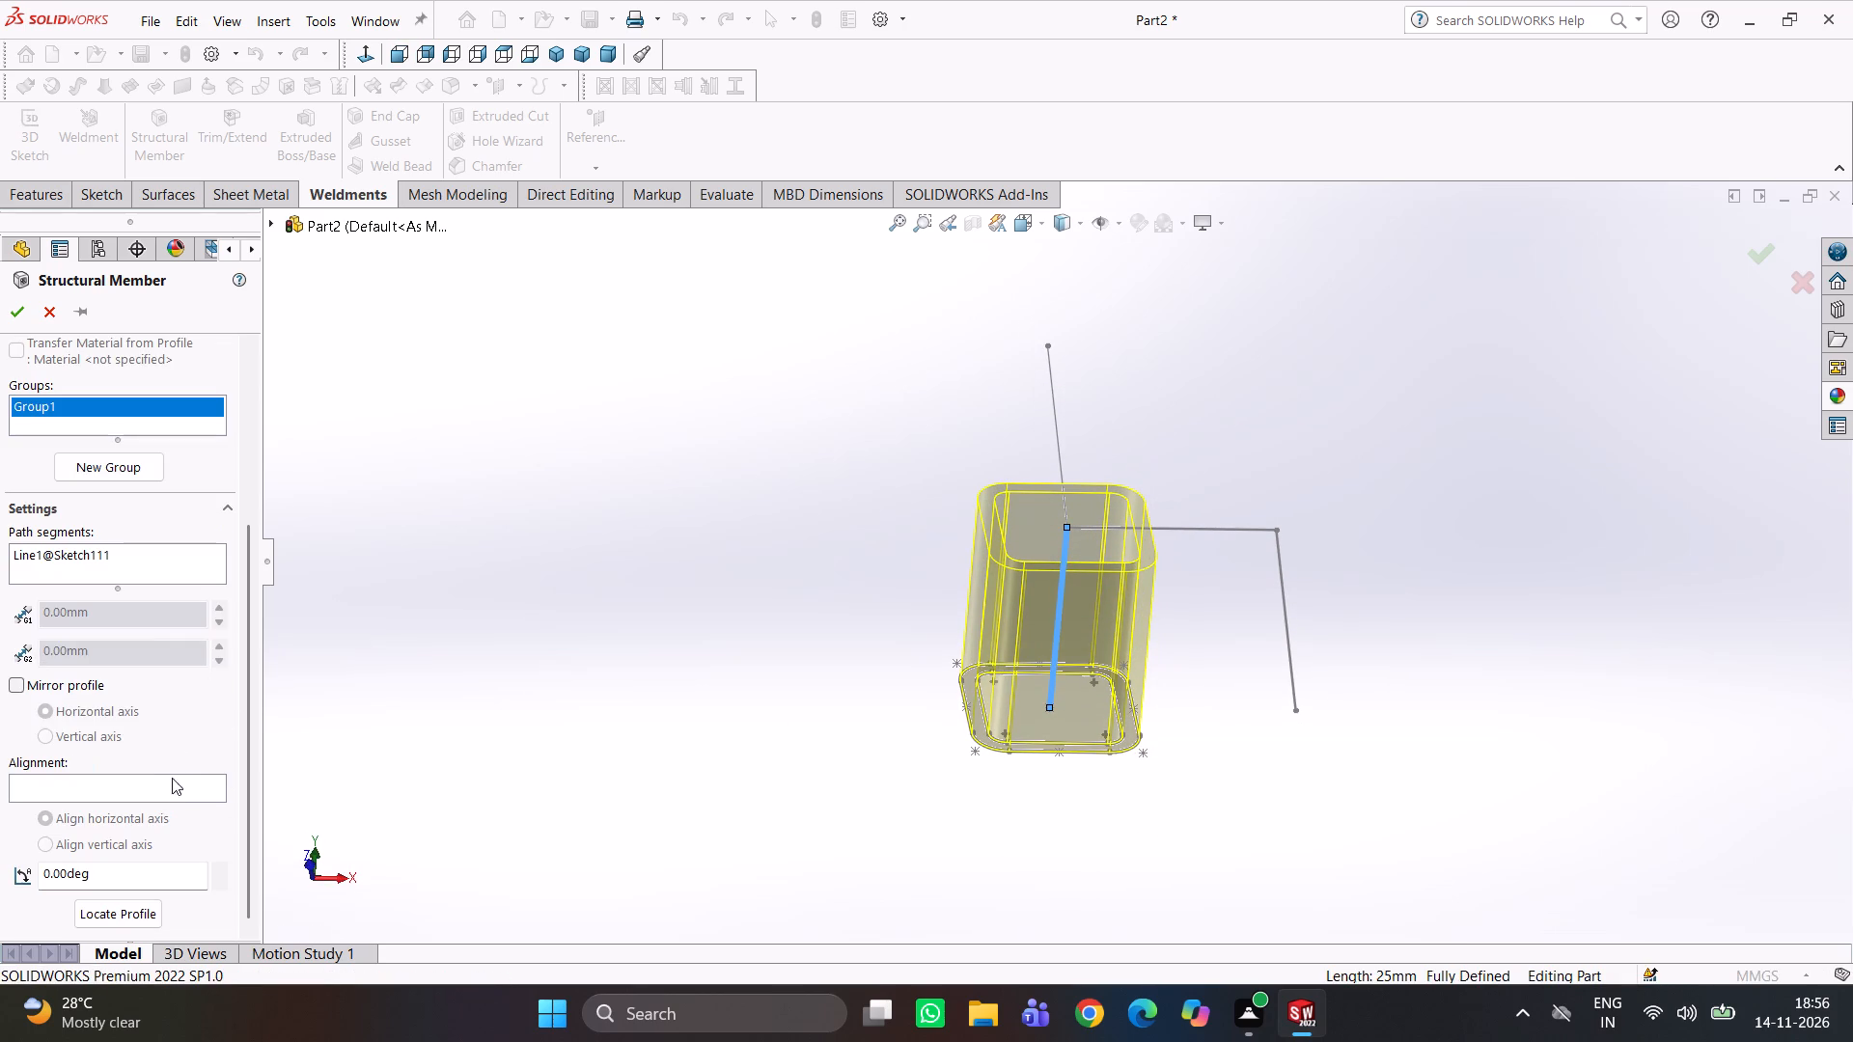
scroll(91, 530, up, 2)
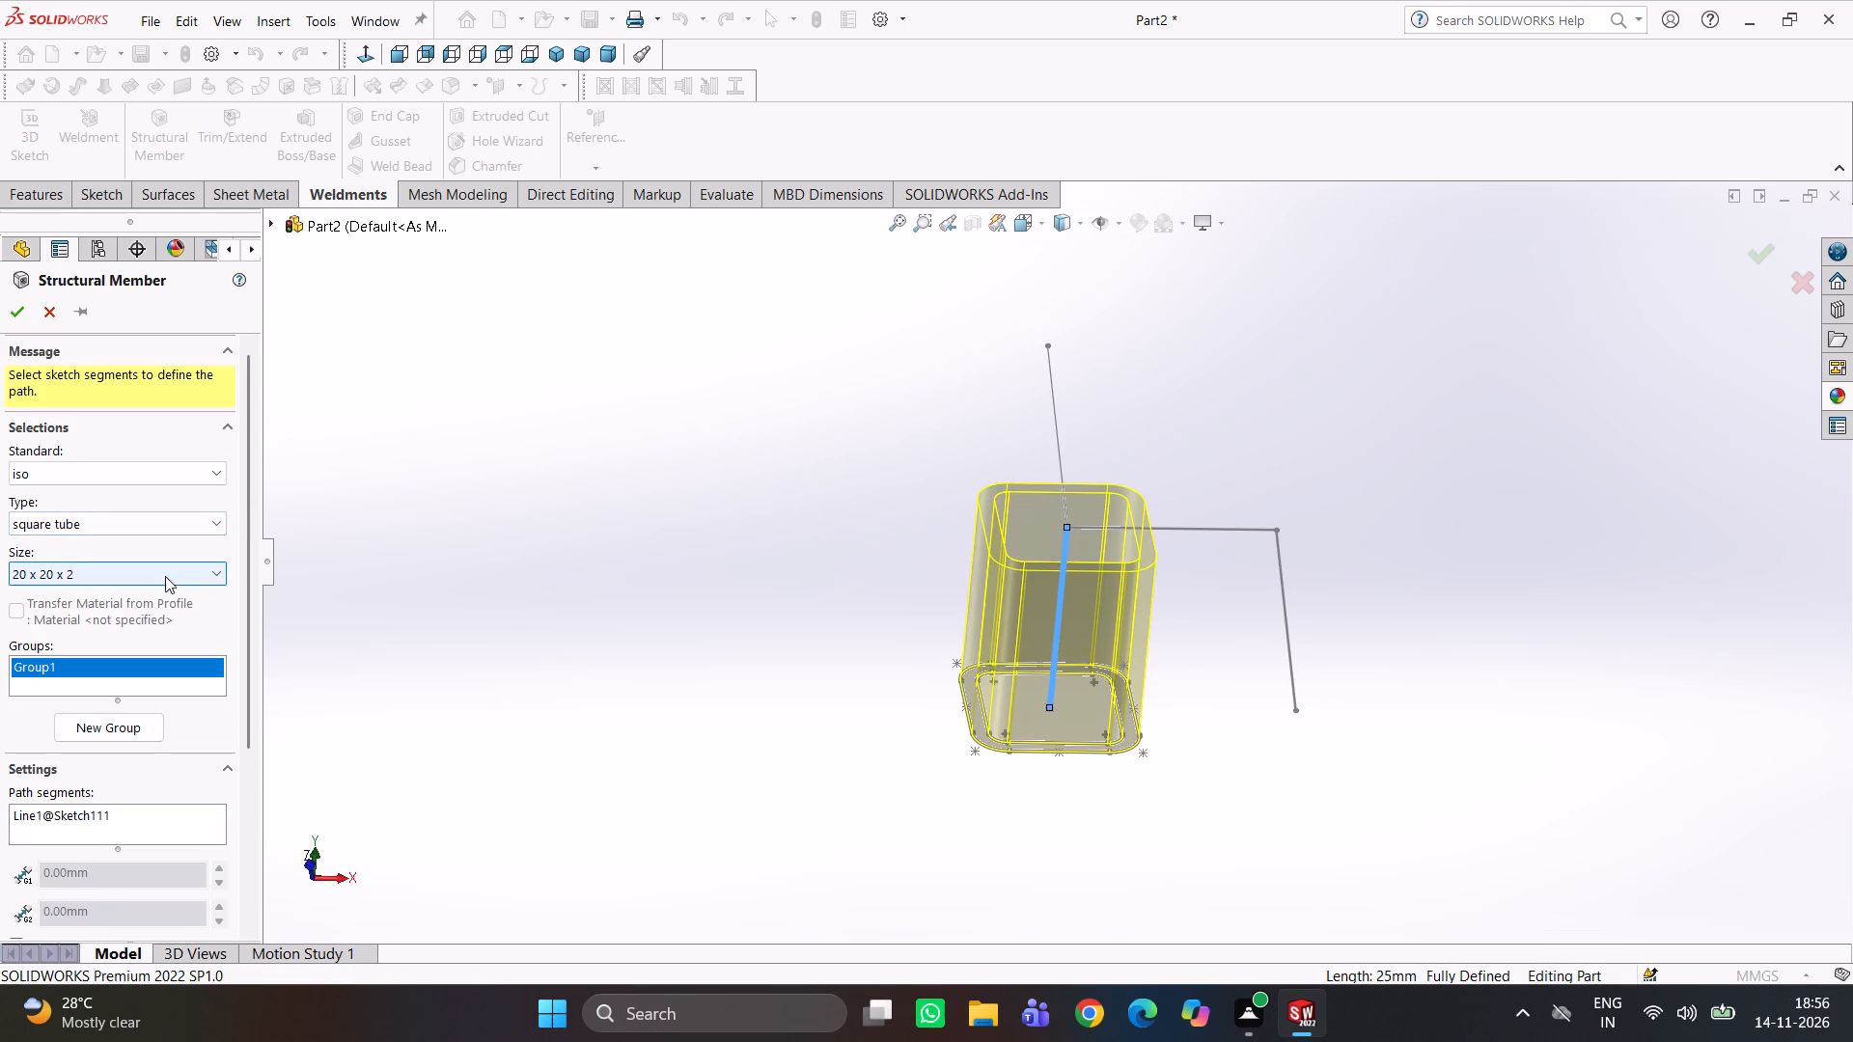
click(20, 605)
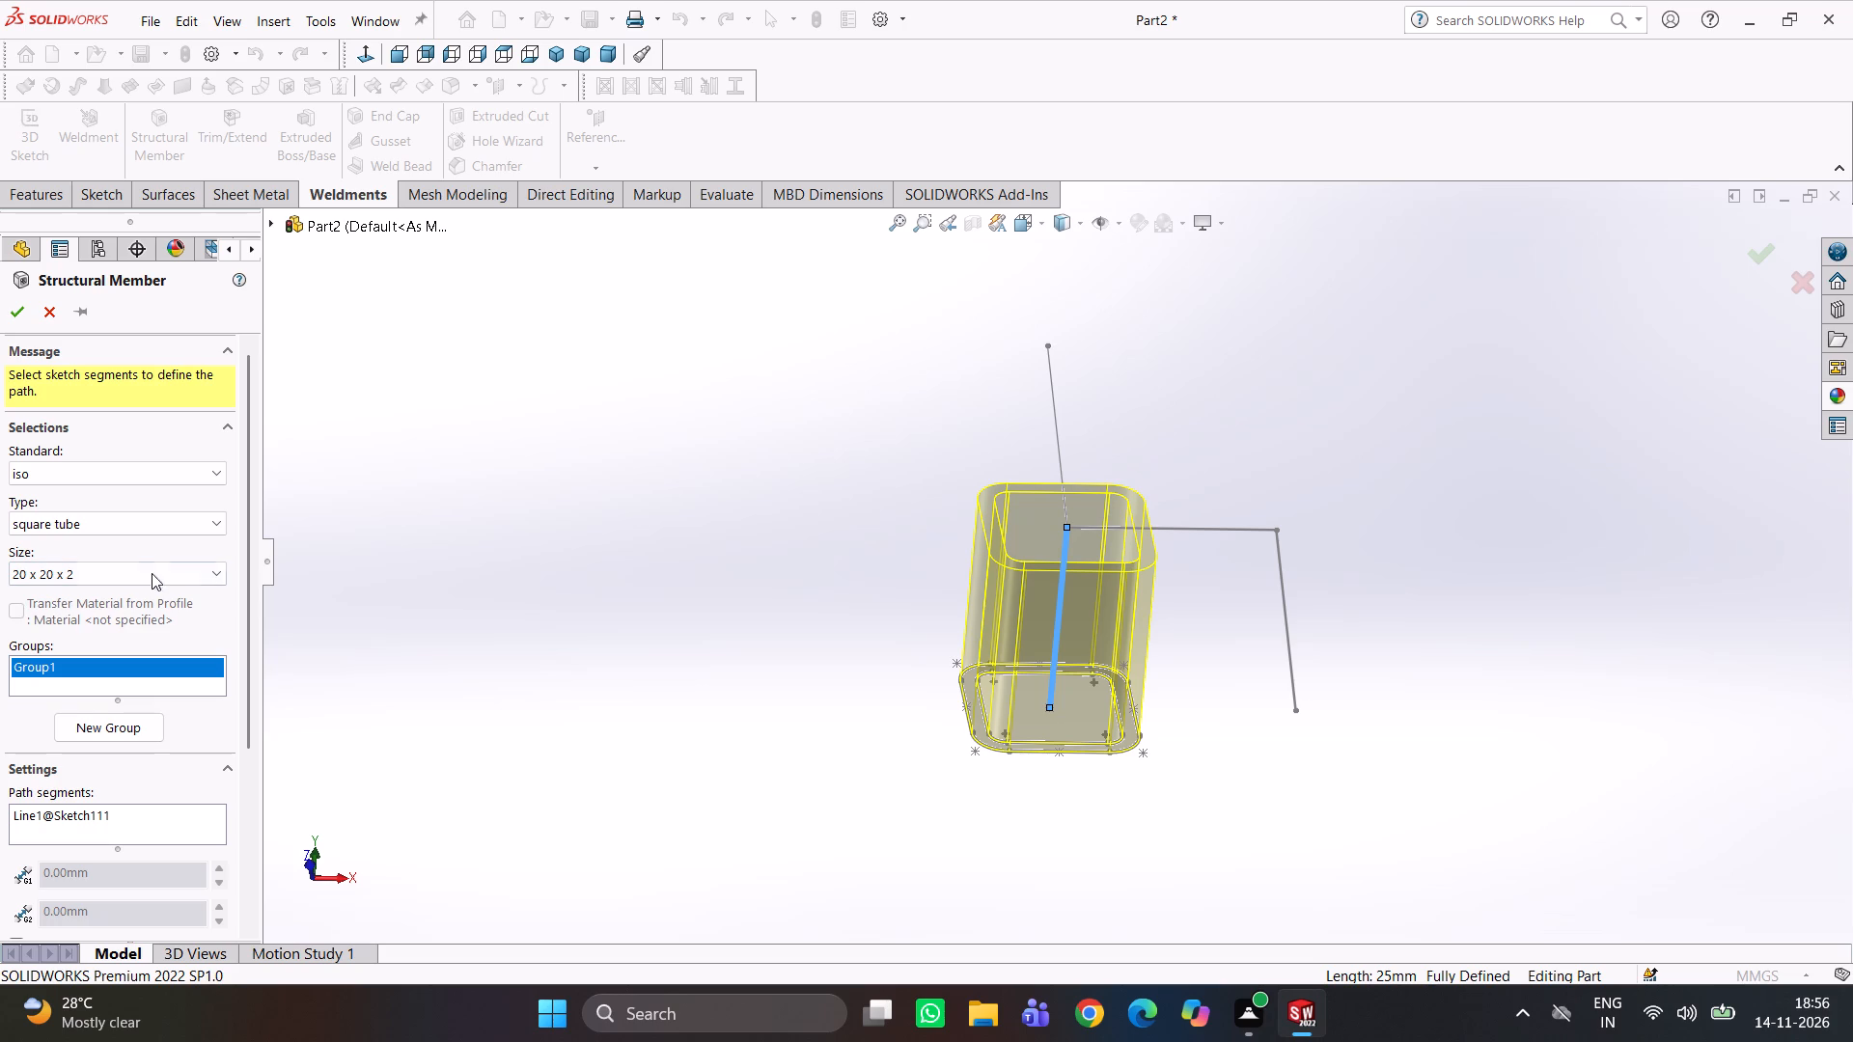
click(164, 564)
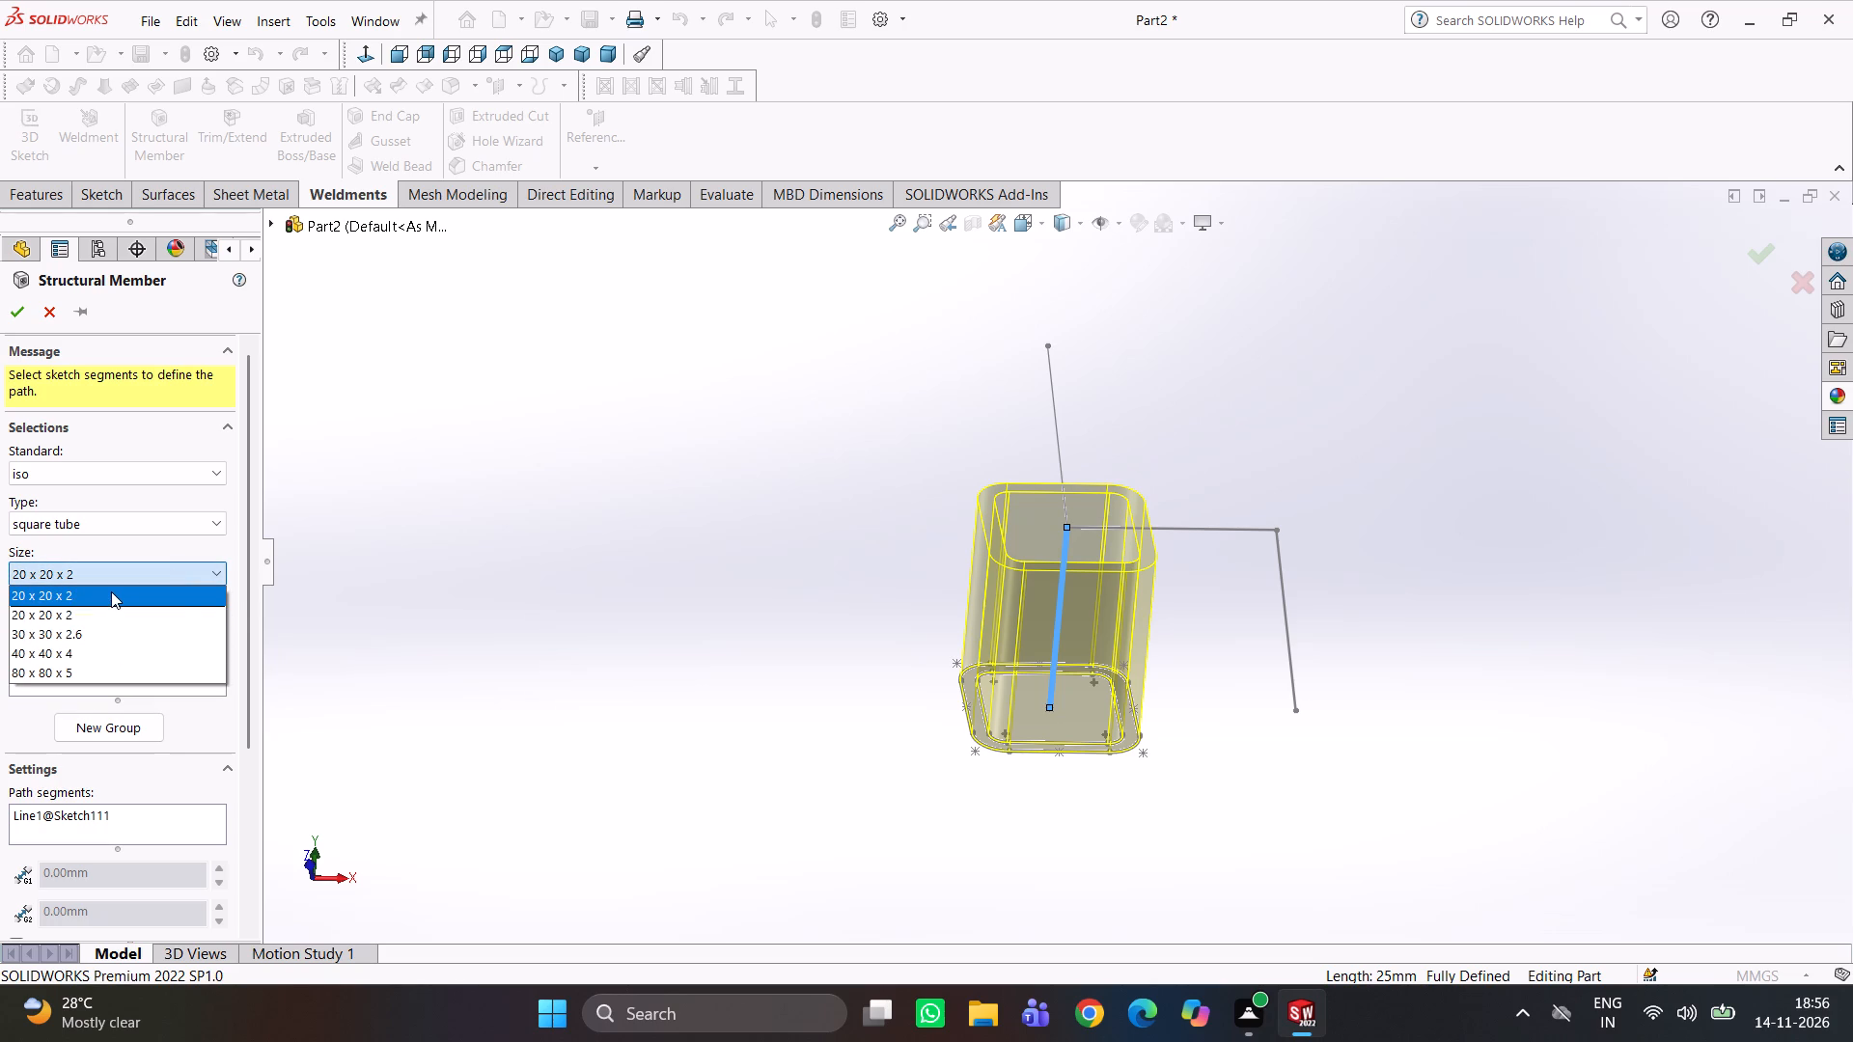
click(111, 591)
scroll(1082, 764, down, 3)
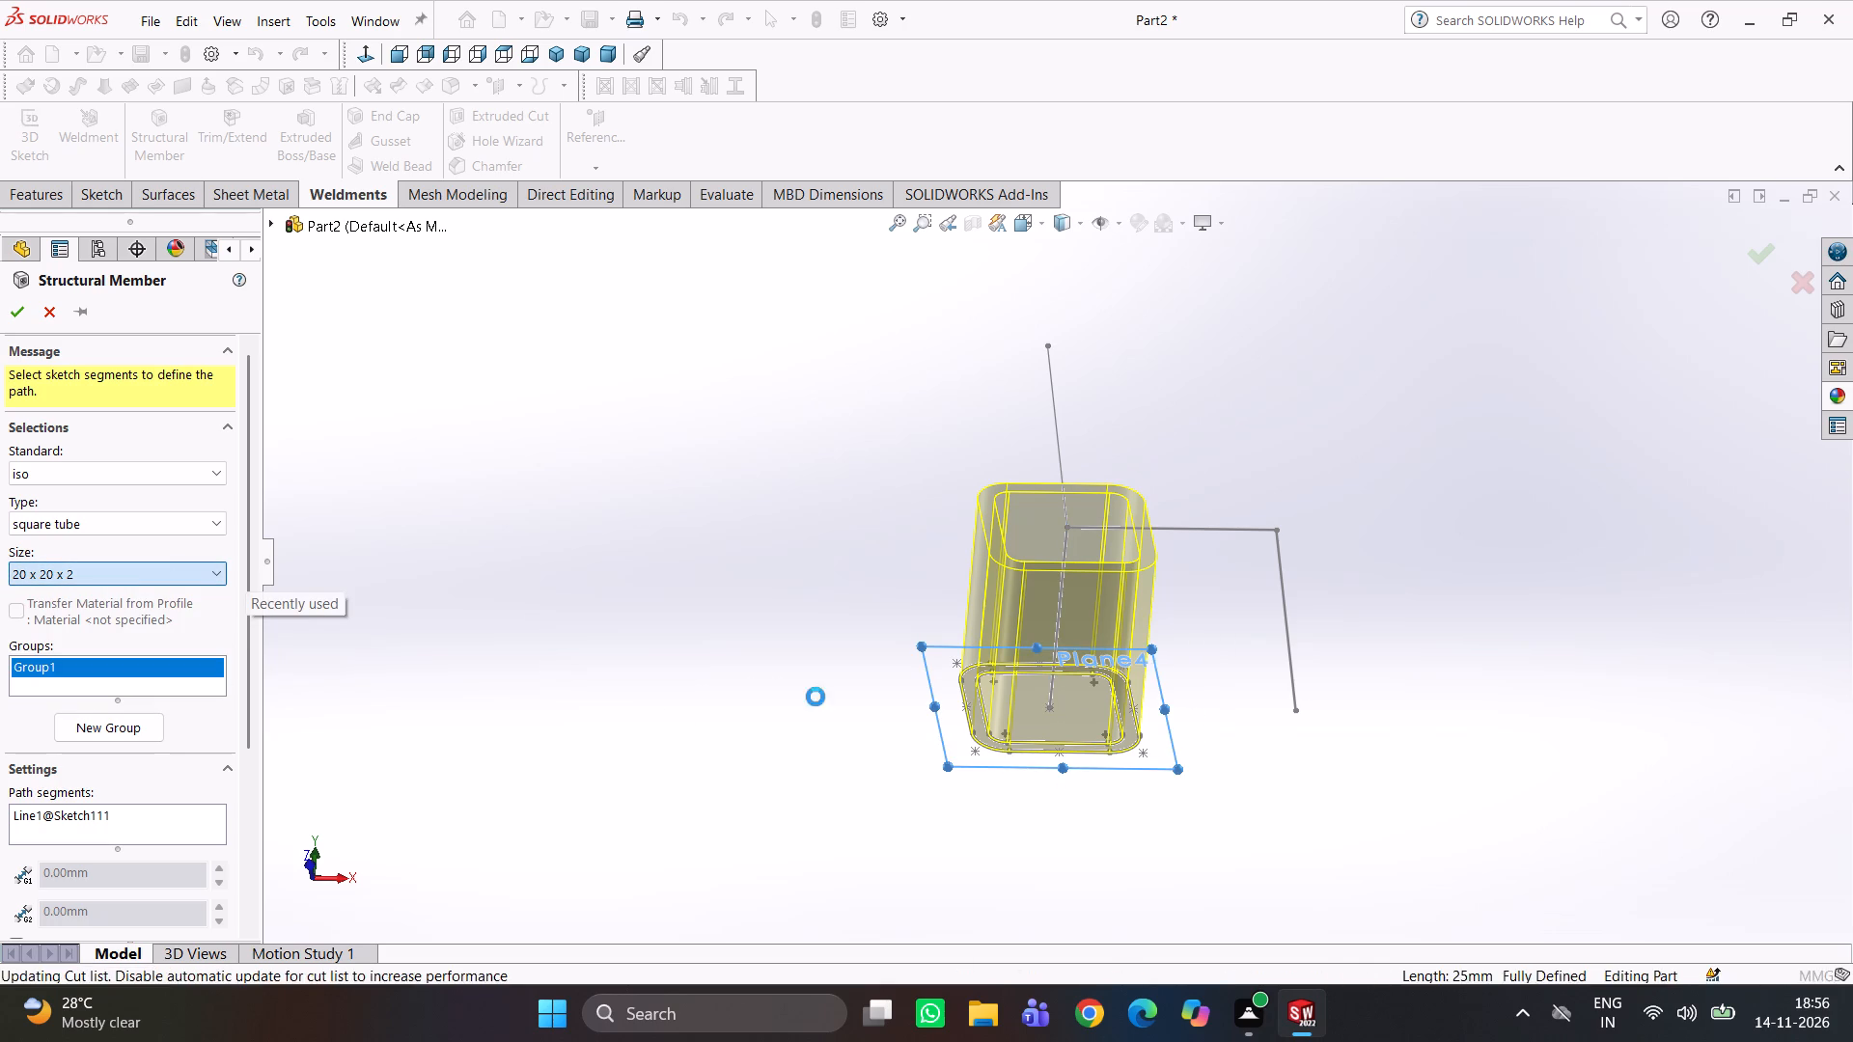
click(757, 658)
click(1254, 617)
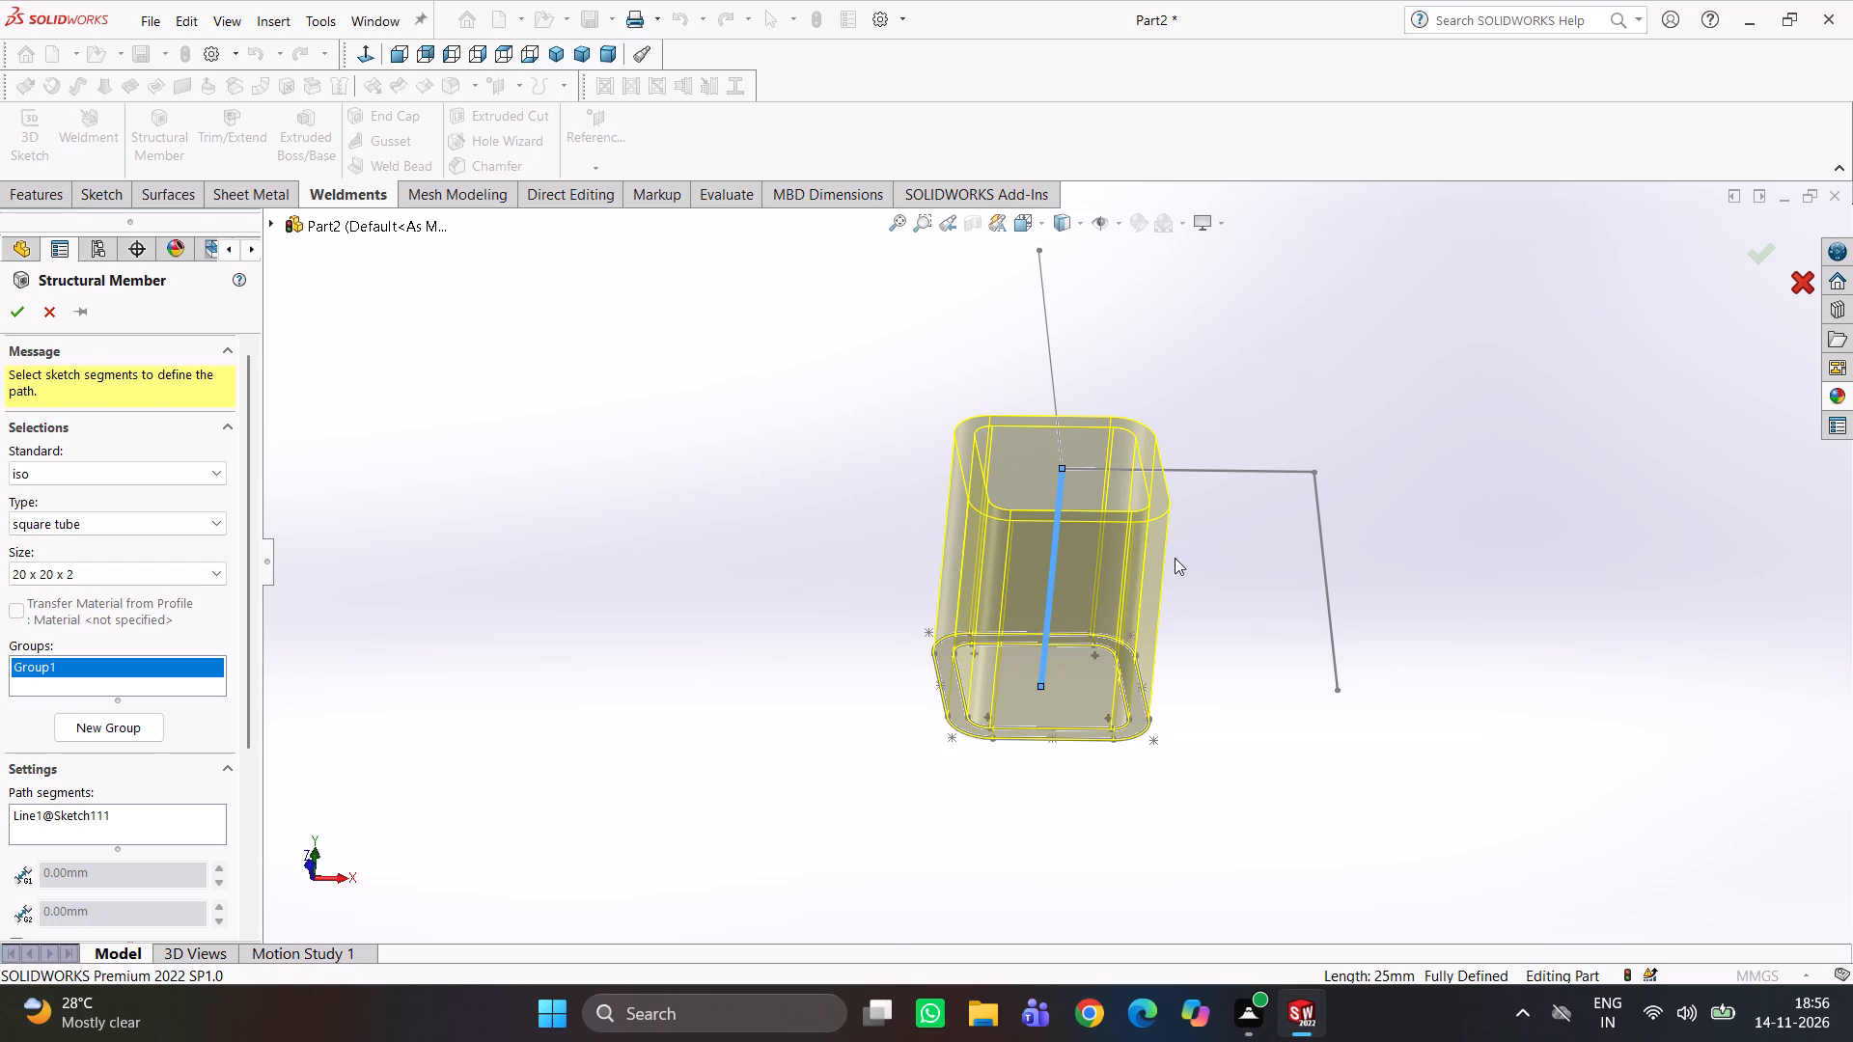
click(1126, 576)
click(20, 316)
Edit the profile sketch of the square tube member and set its outer side length to 10 mm.
click(153, 583)
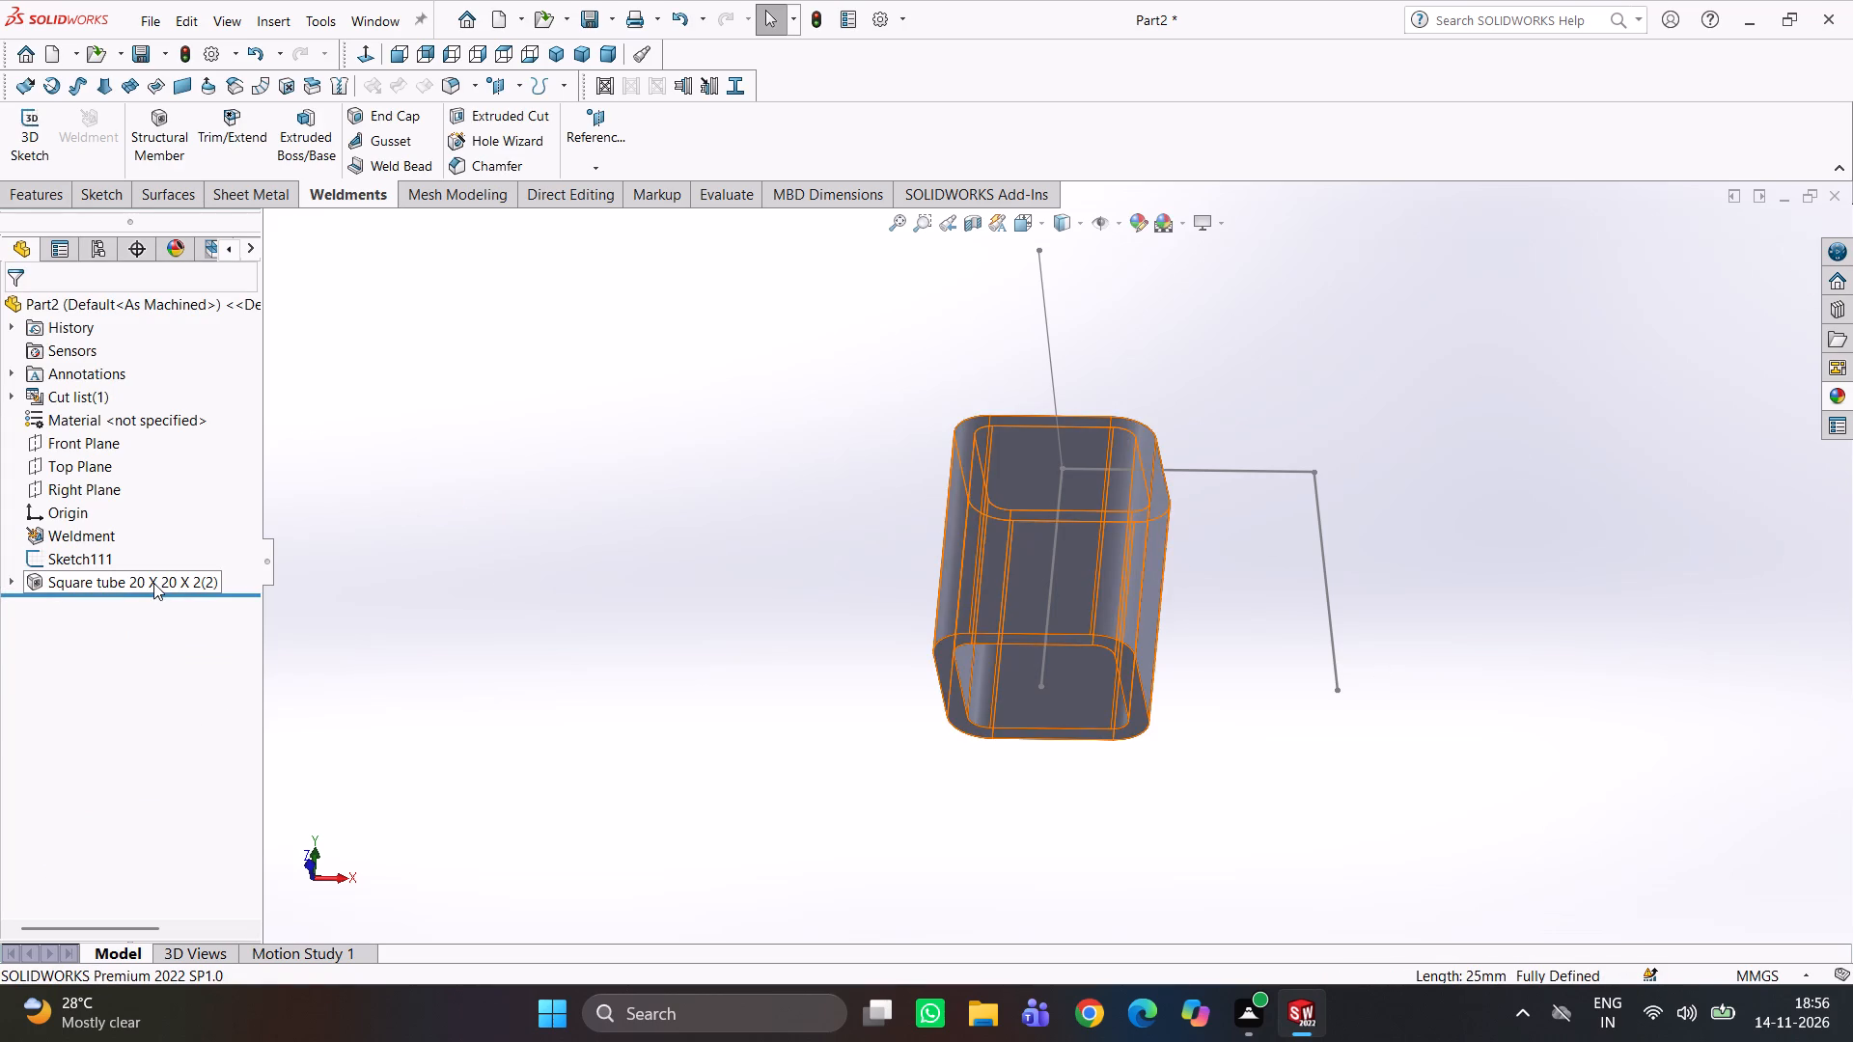
click(56, 650)
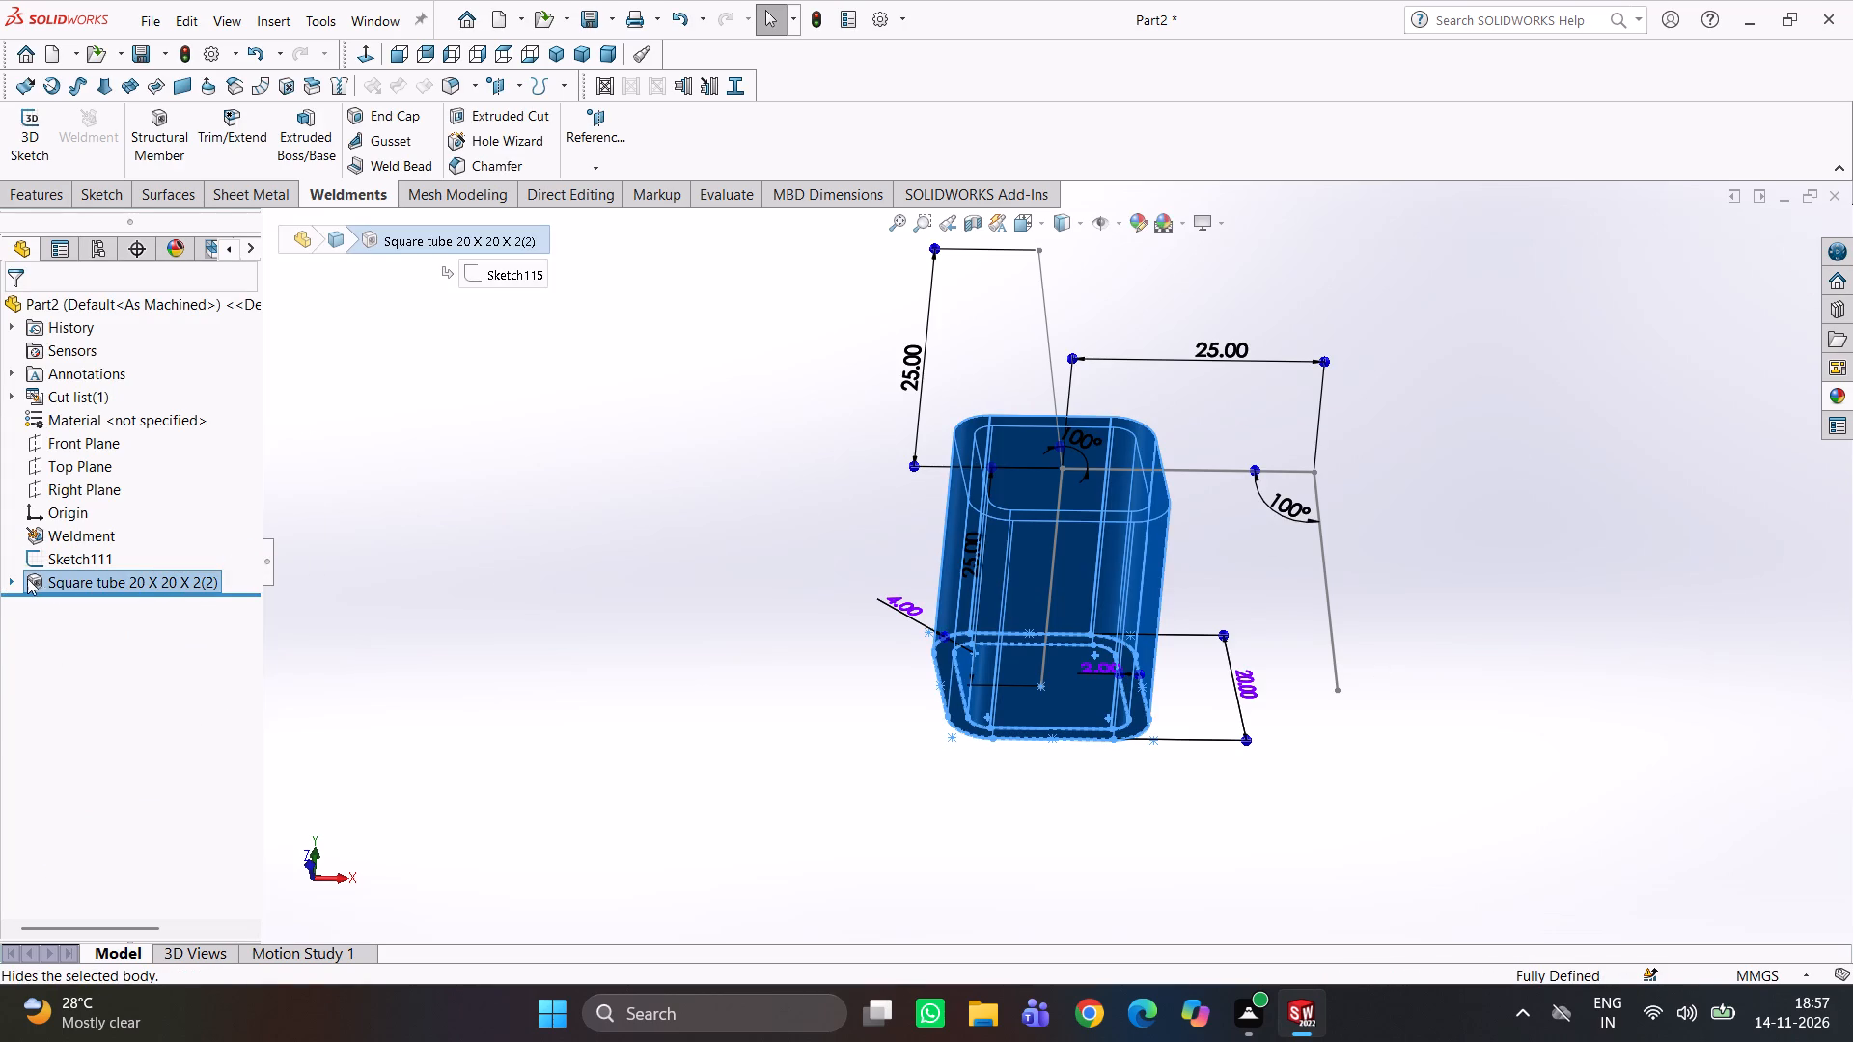
click(11, 583)
click(97, 632)
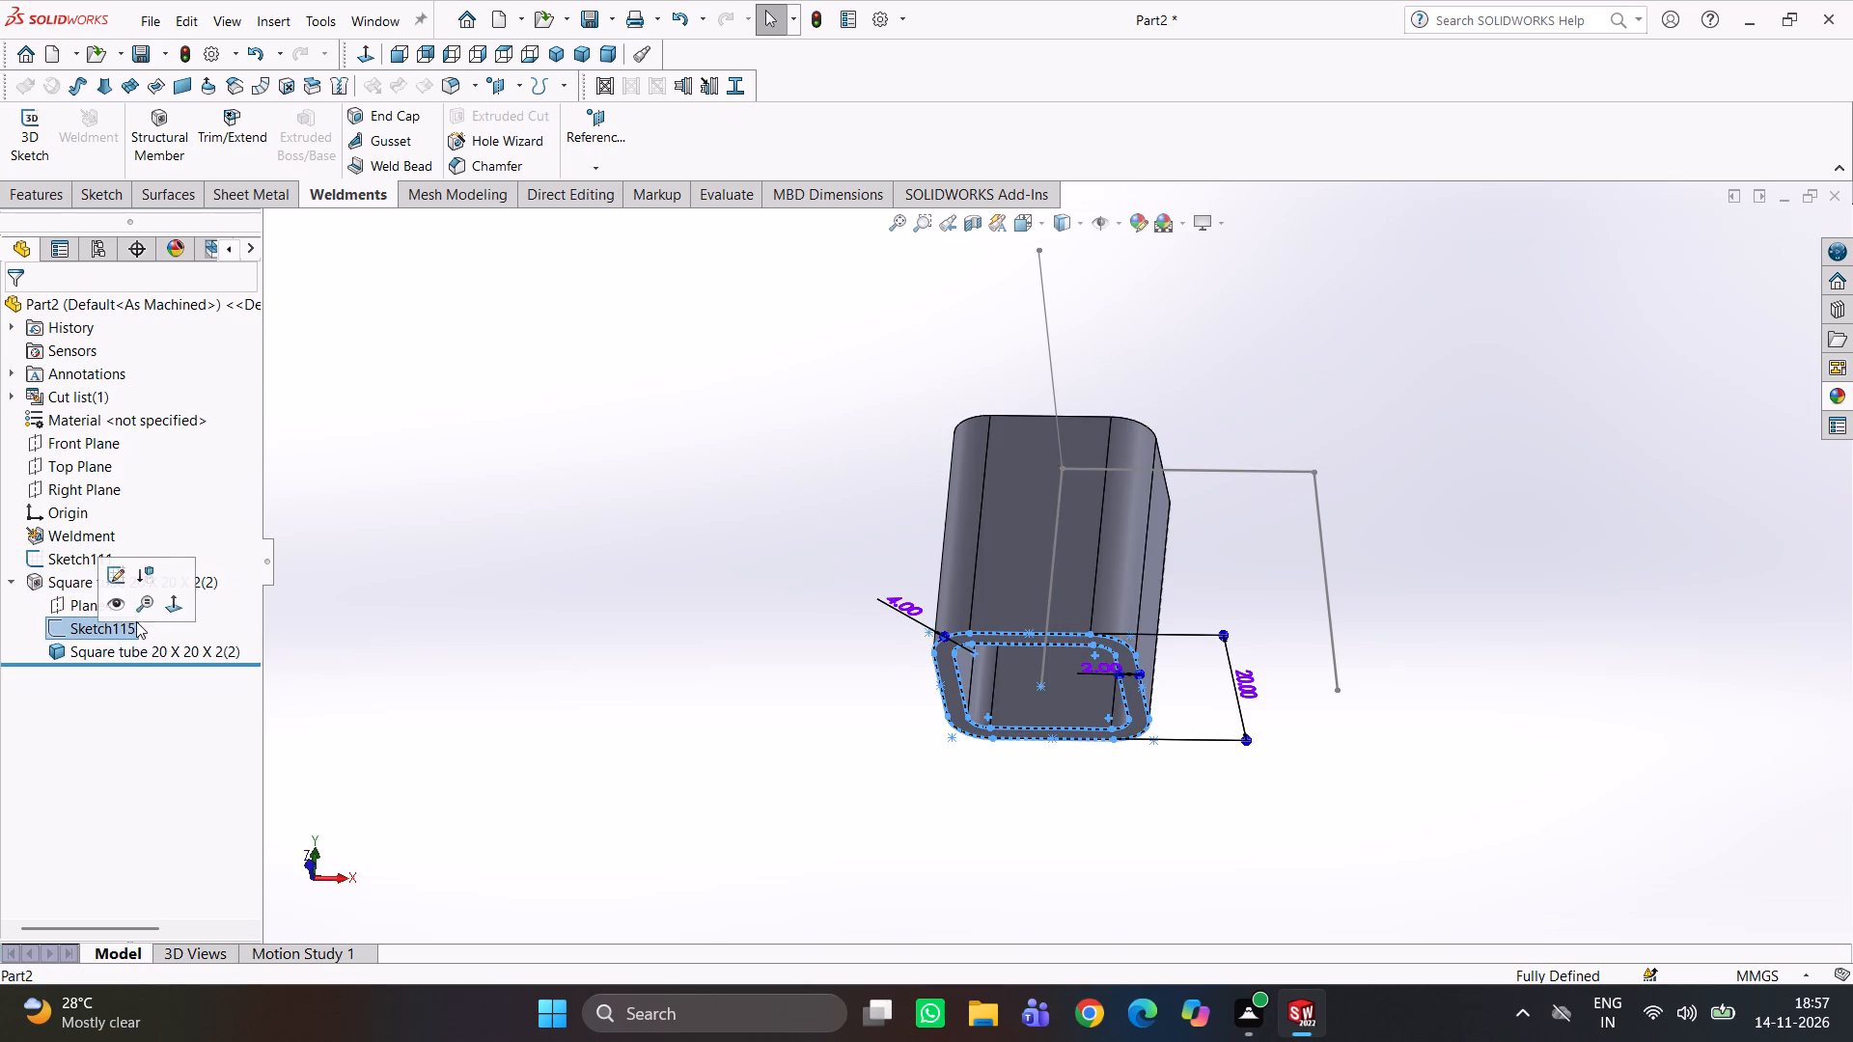
click(105, 580)
scroll(1277, 670, up, 1)
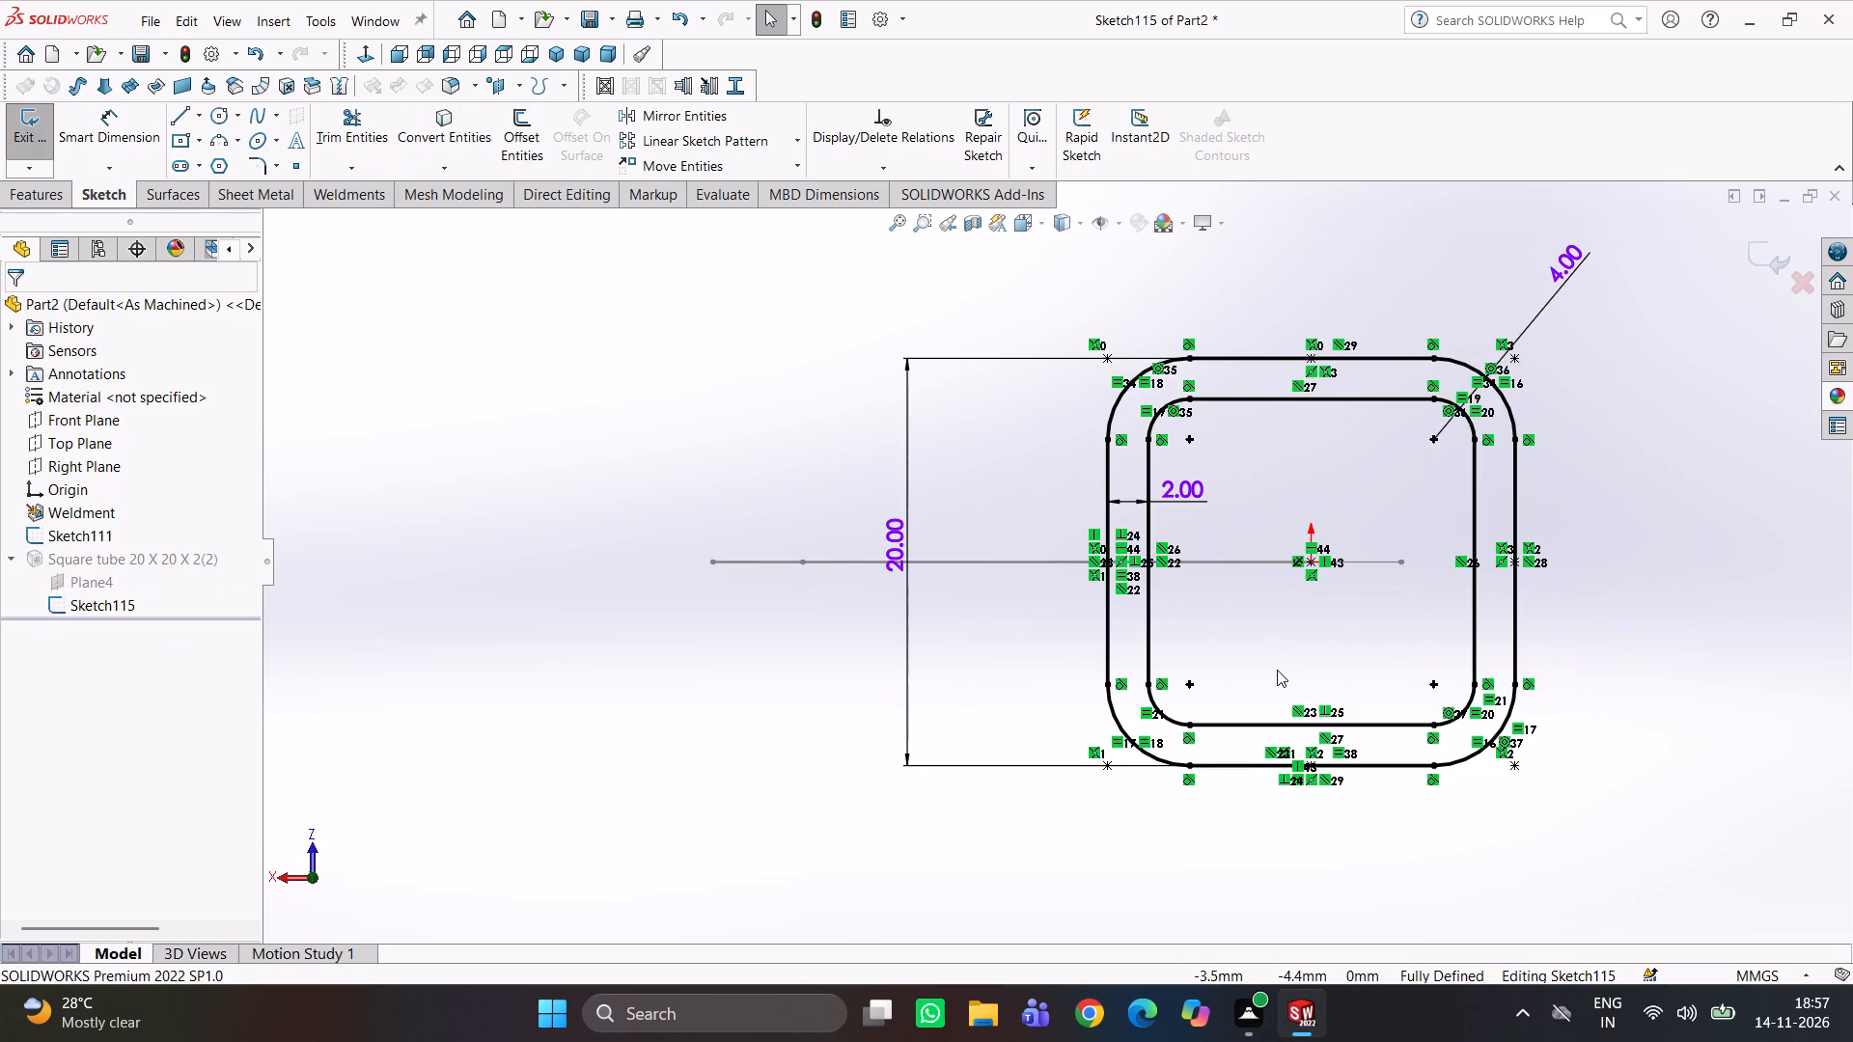
double_click(896, 508)
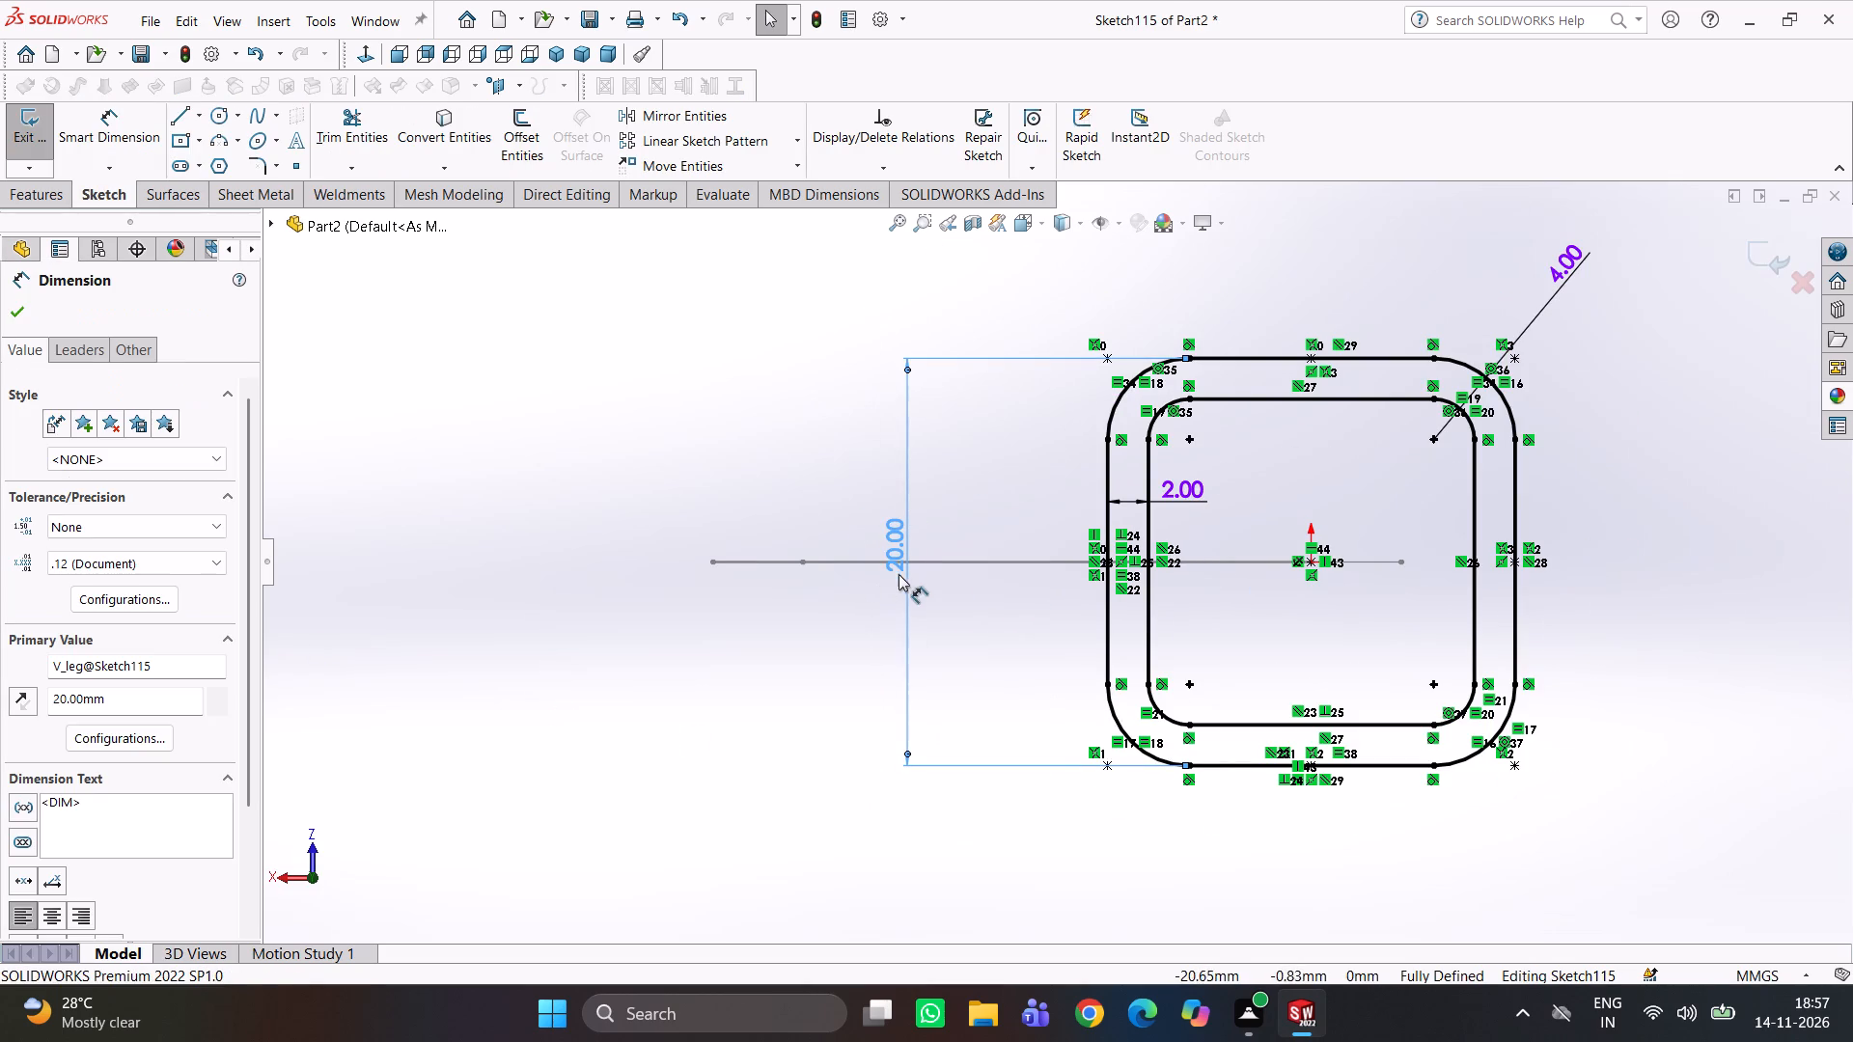
double_click(900, 569)
text(10)
key(Return)
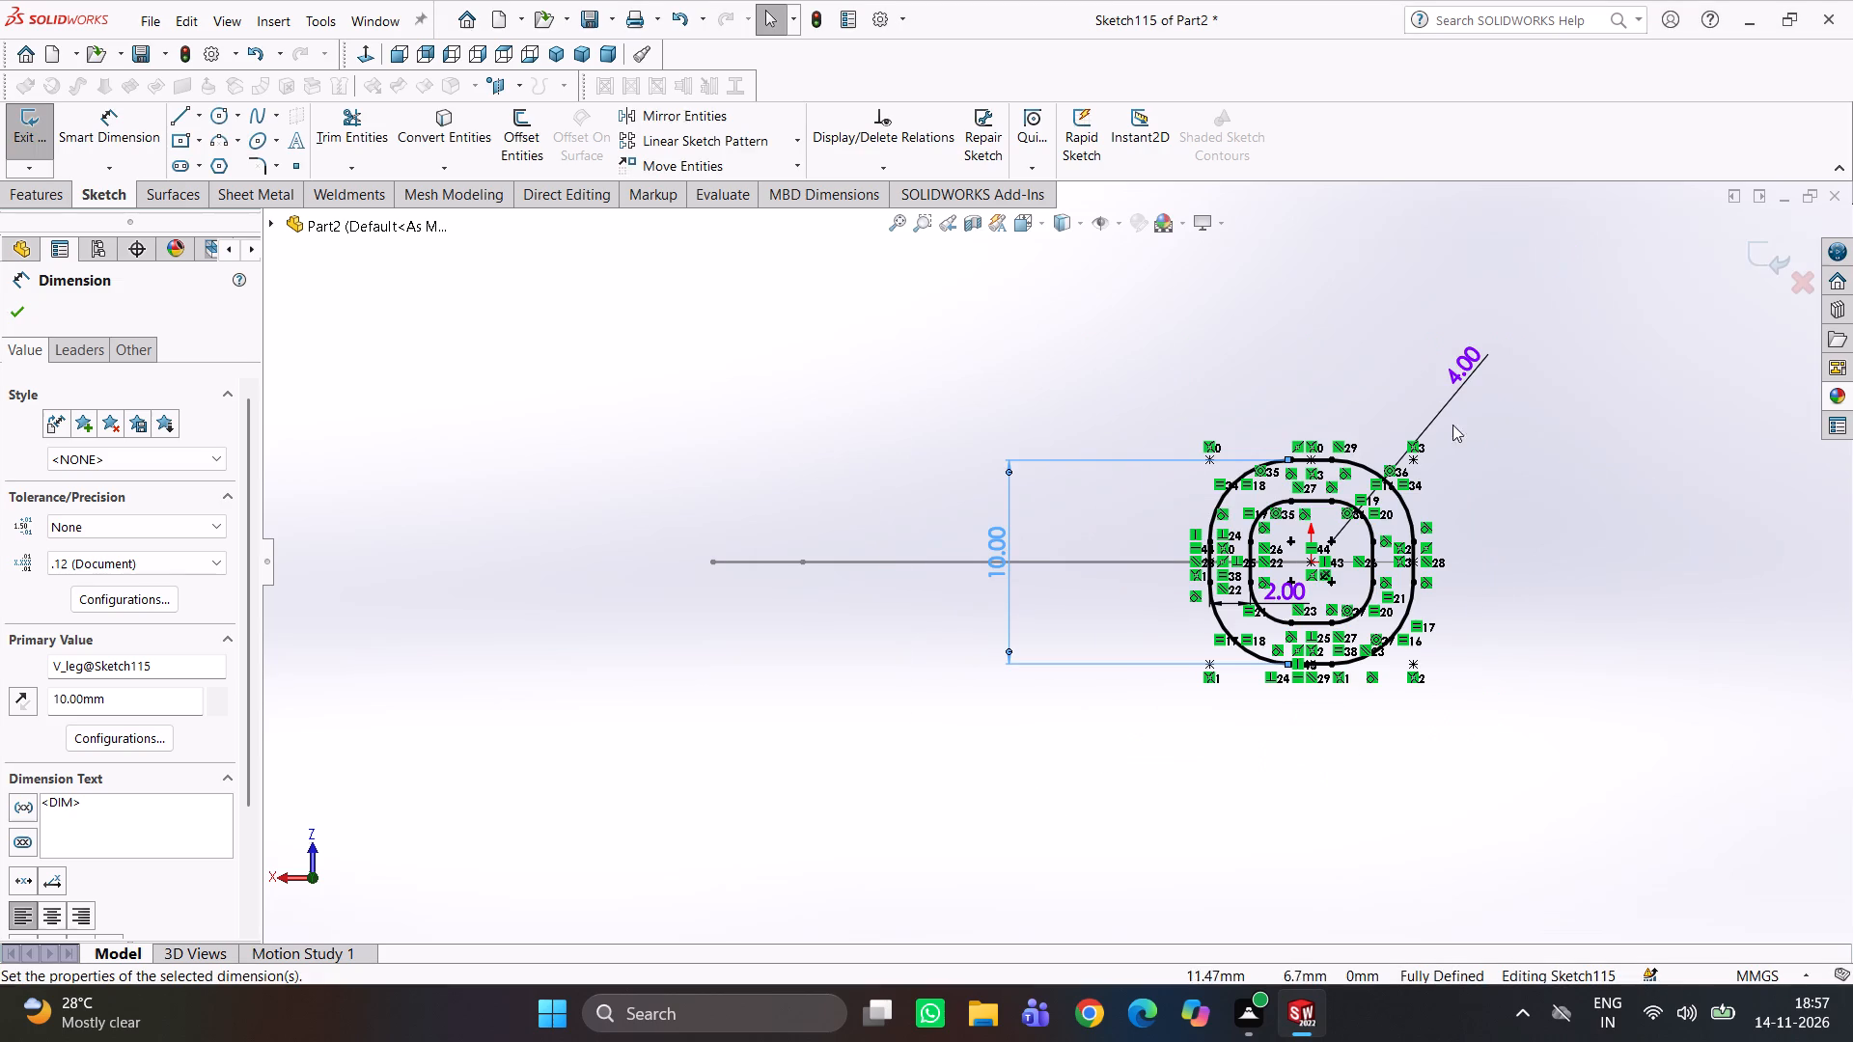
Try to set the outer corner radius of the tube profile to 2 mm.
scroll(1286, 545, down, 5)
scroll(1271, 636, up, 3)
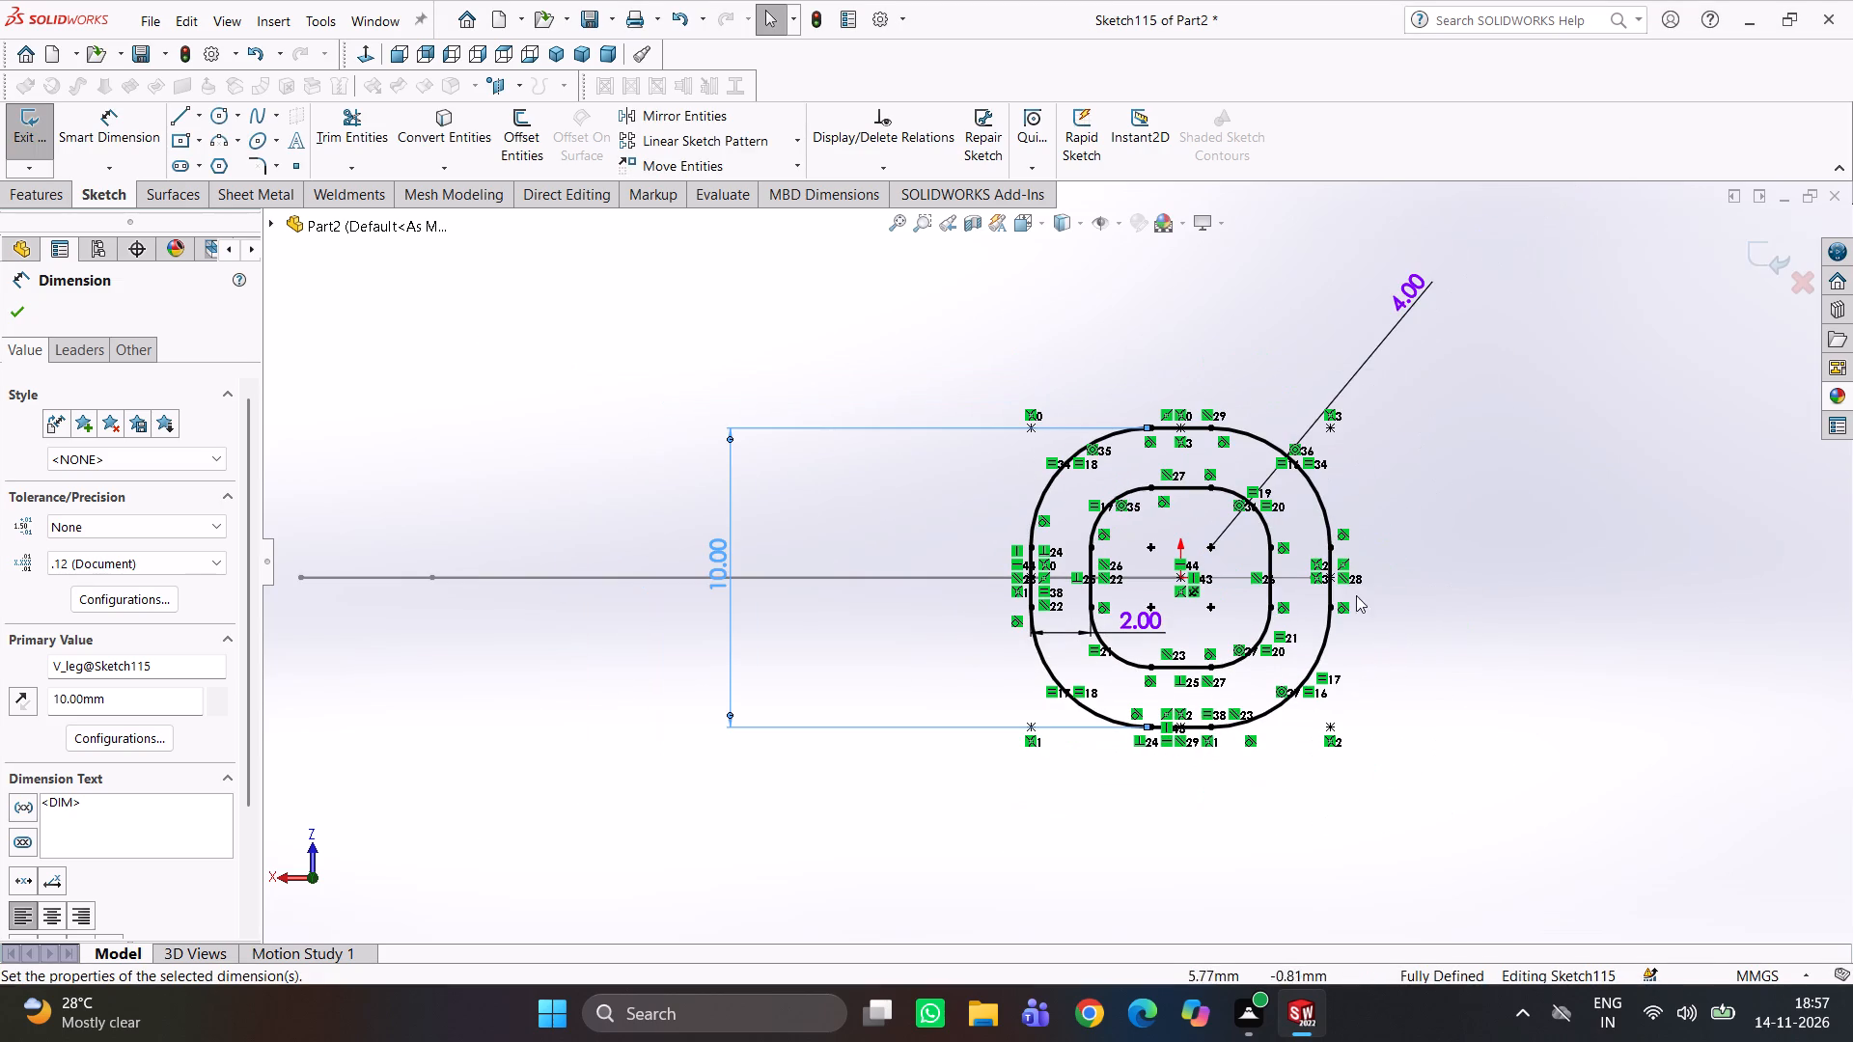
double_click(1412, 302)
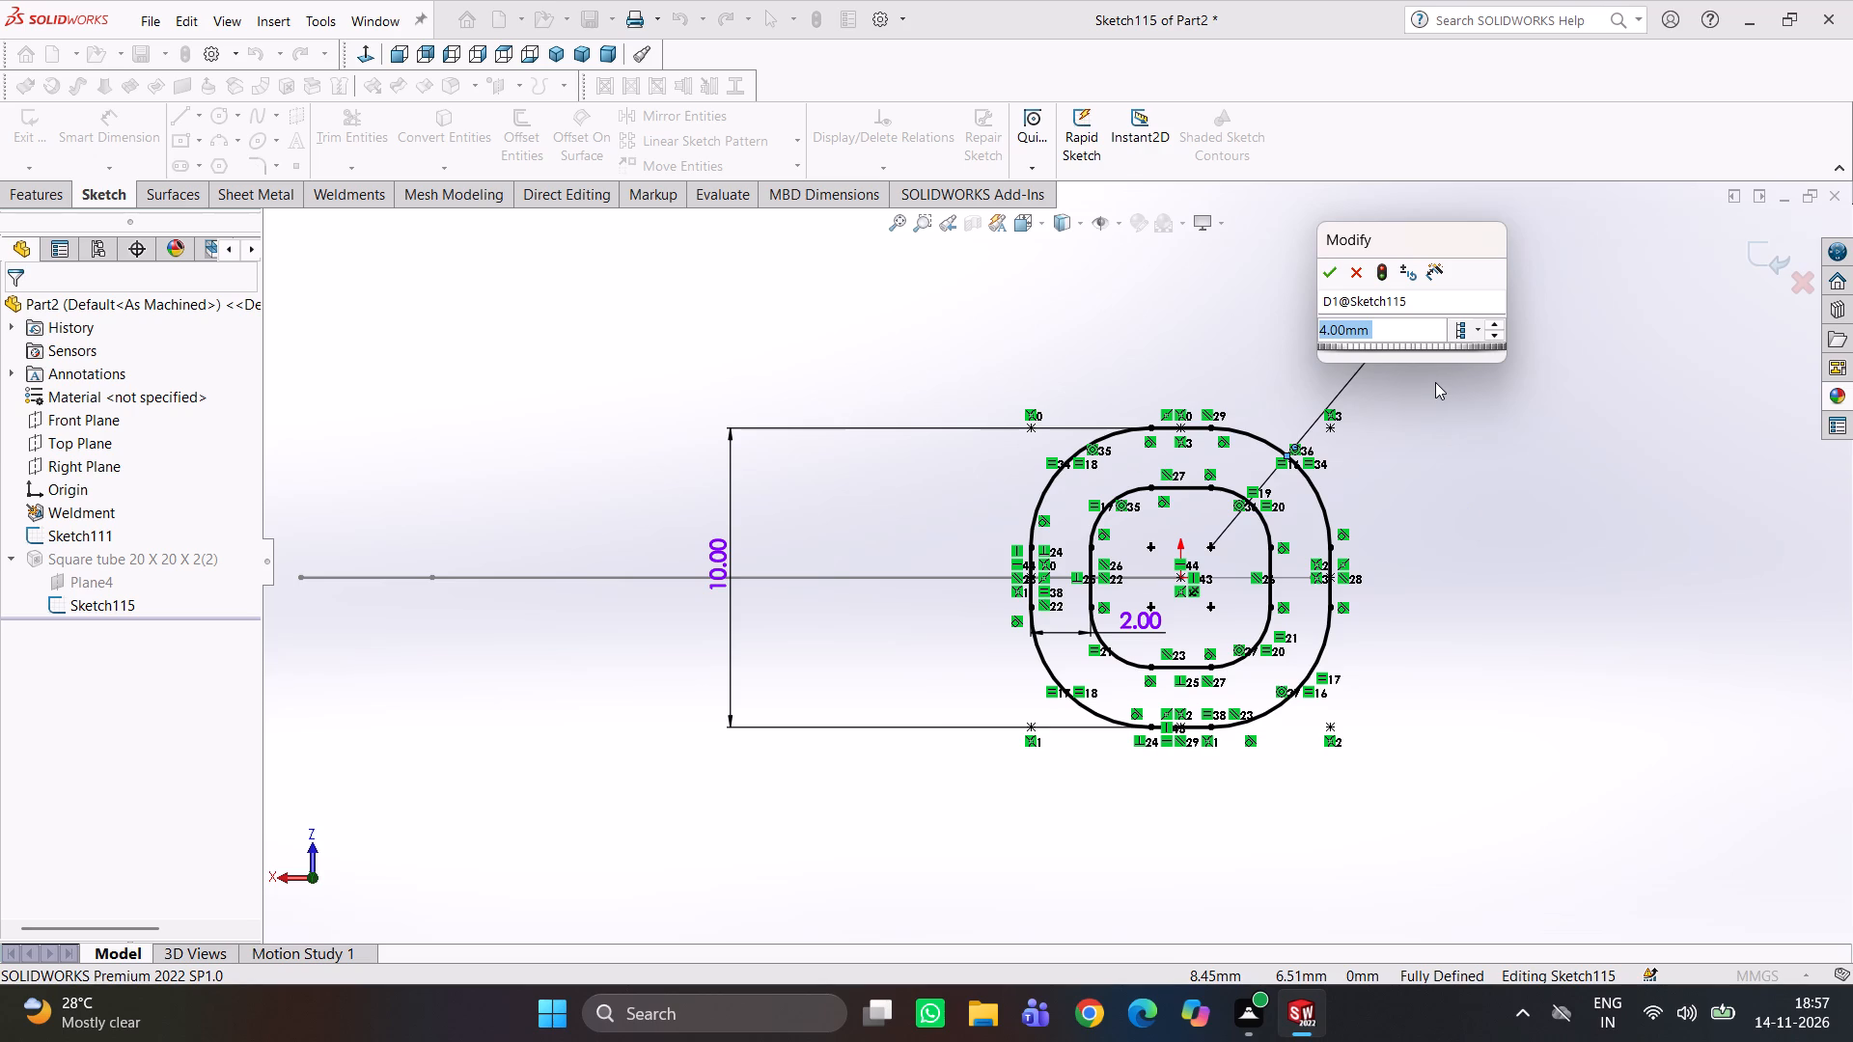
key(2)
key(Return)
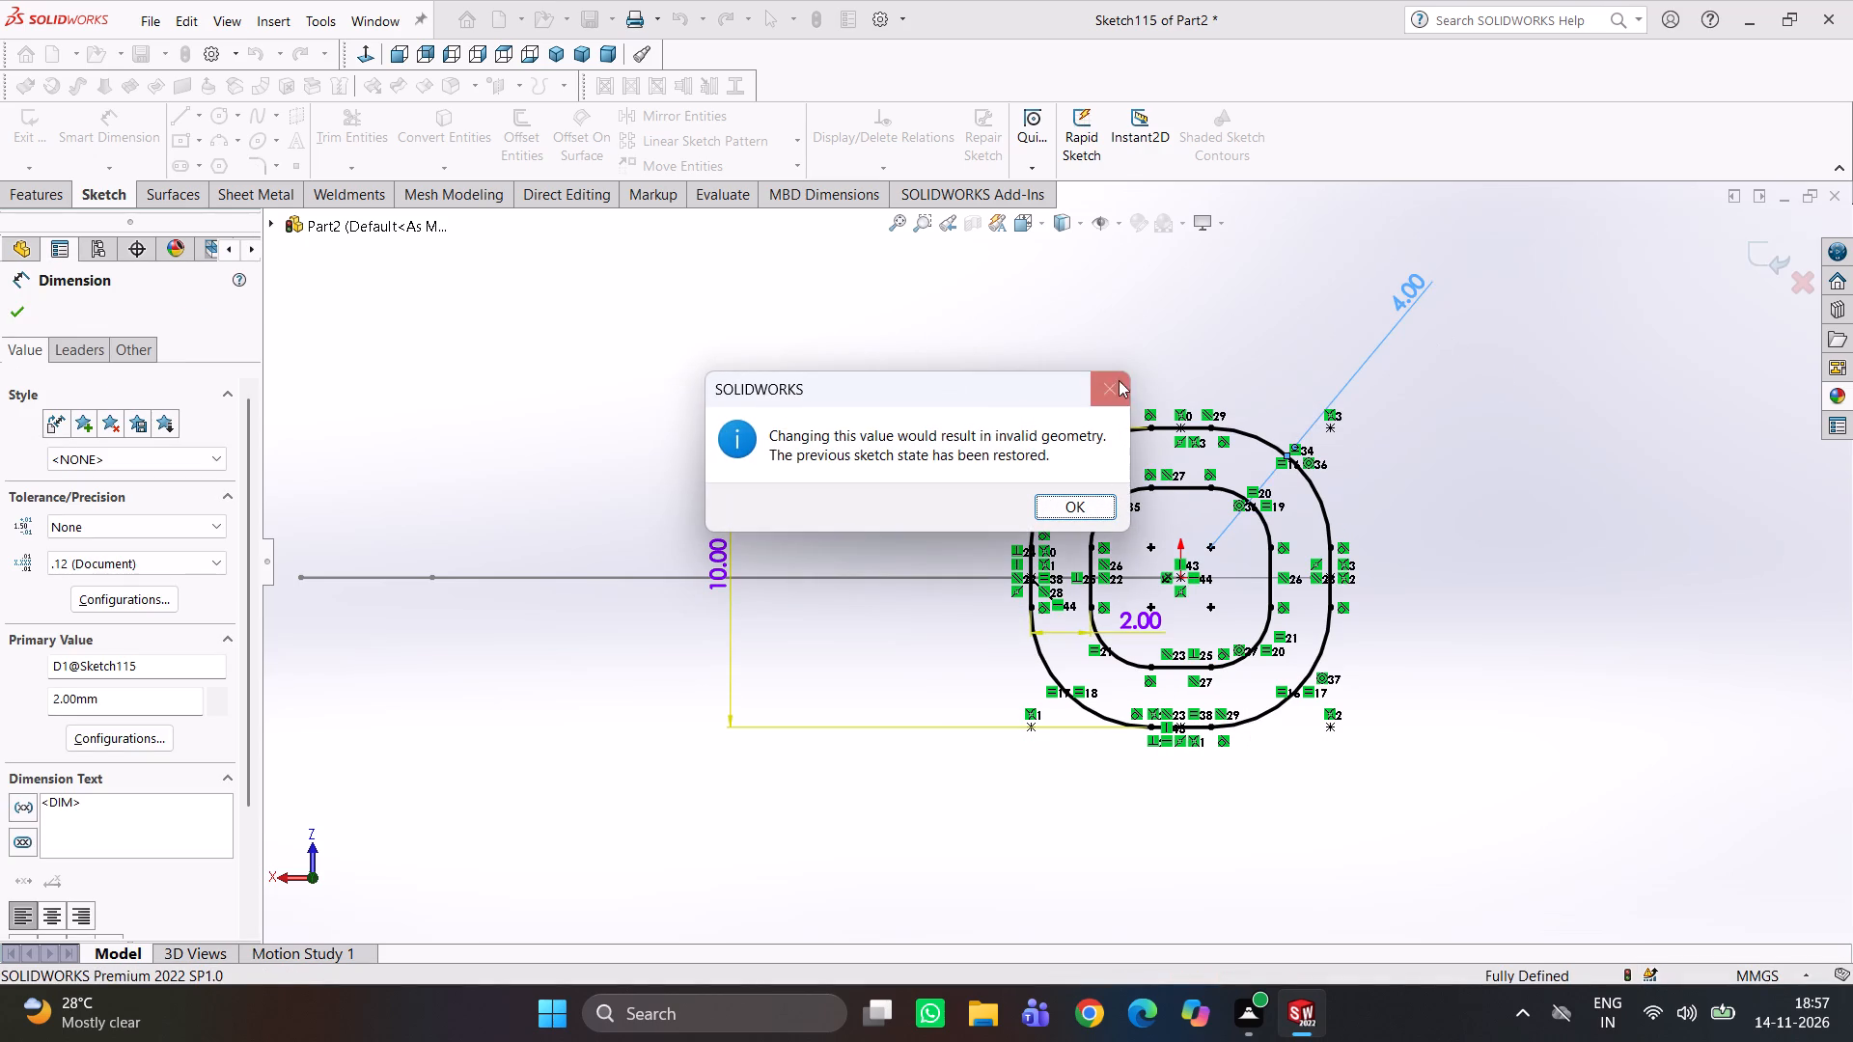
Set the wall thickness of the square tube profile to 1 mm.
click(1118, 380)
double_click(1136, 616)
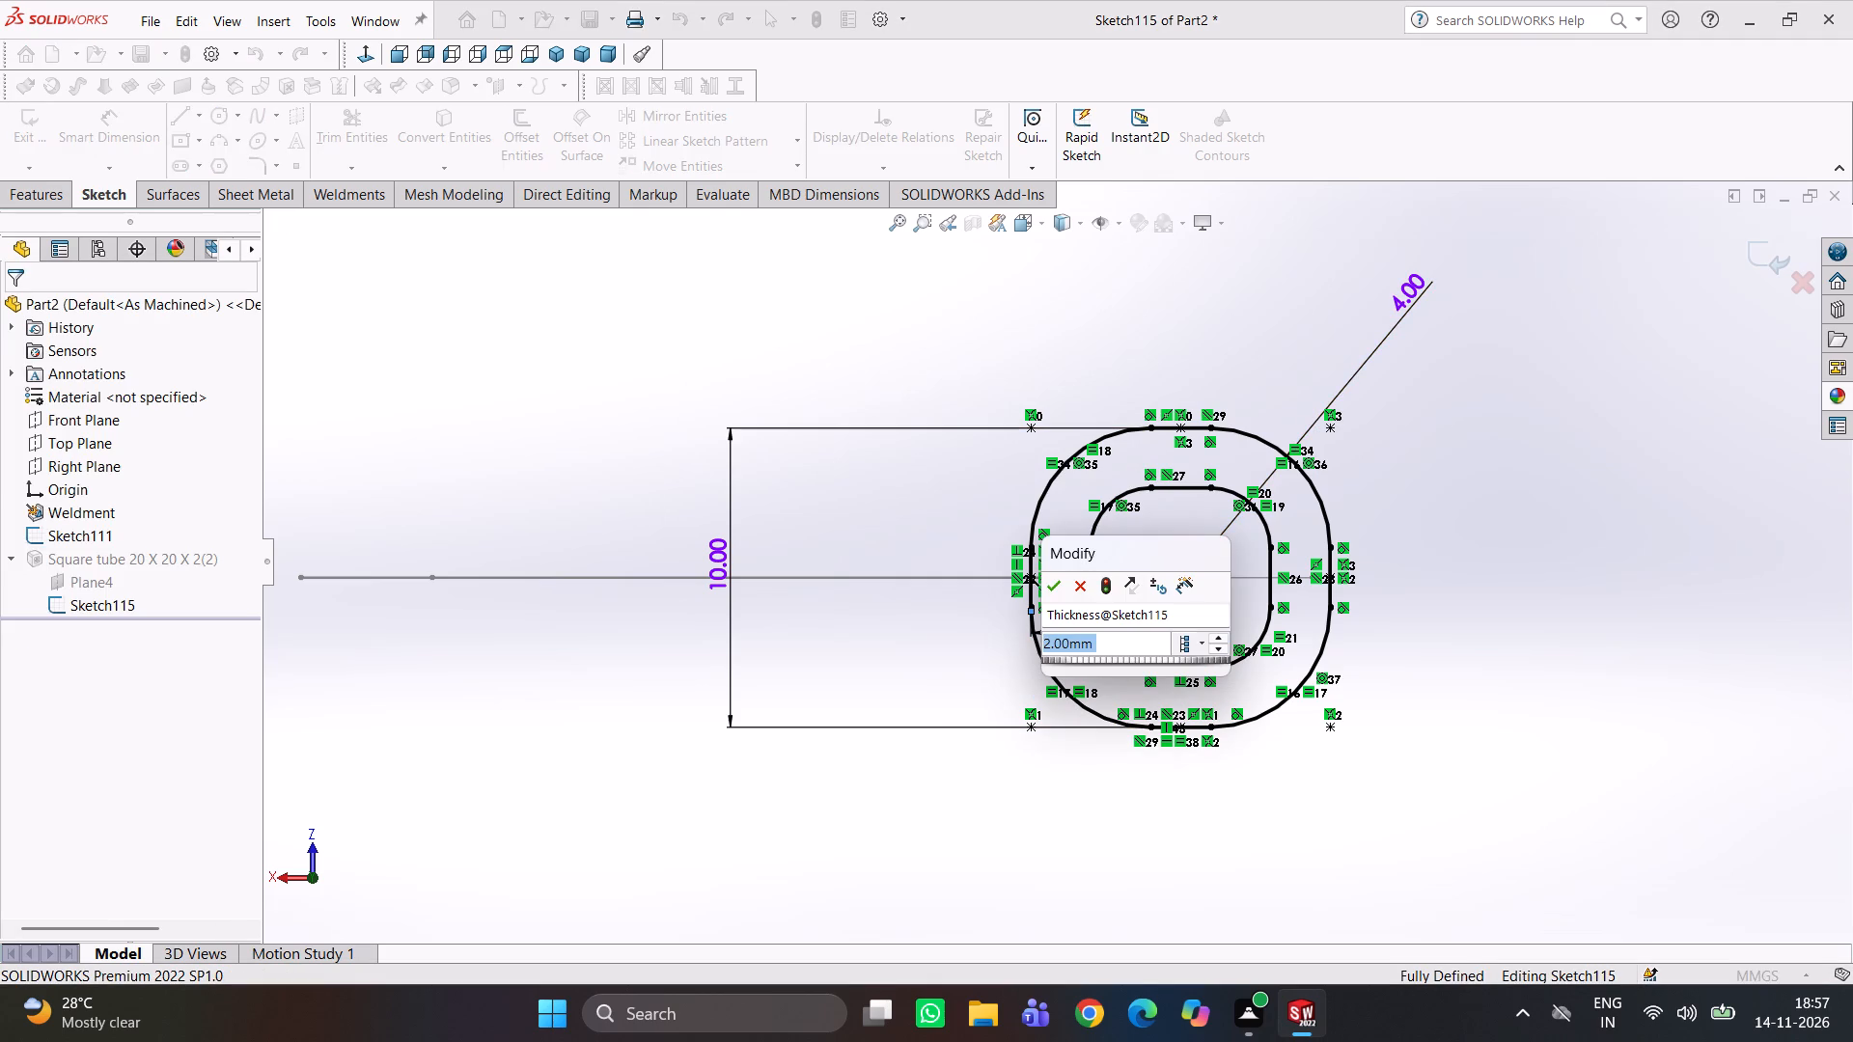
key(1)
key(Return)
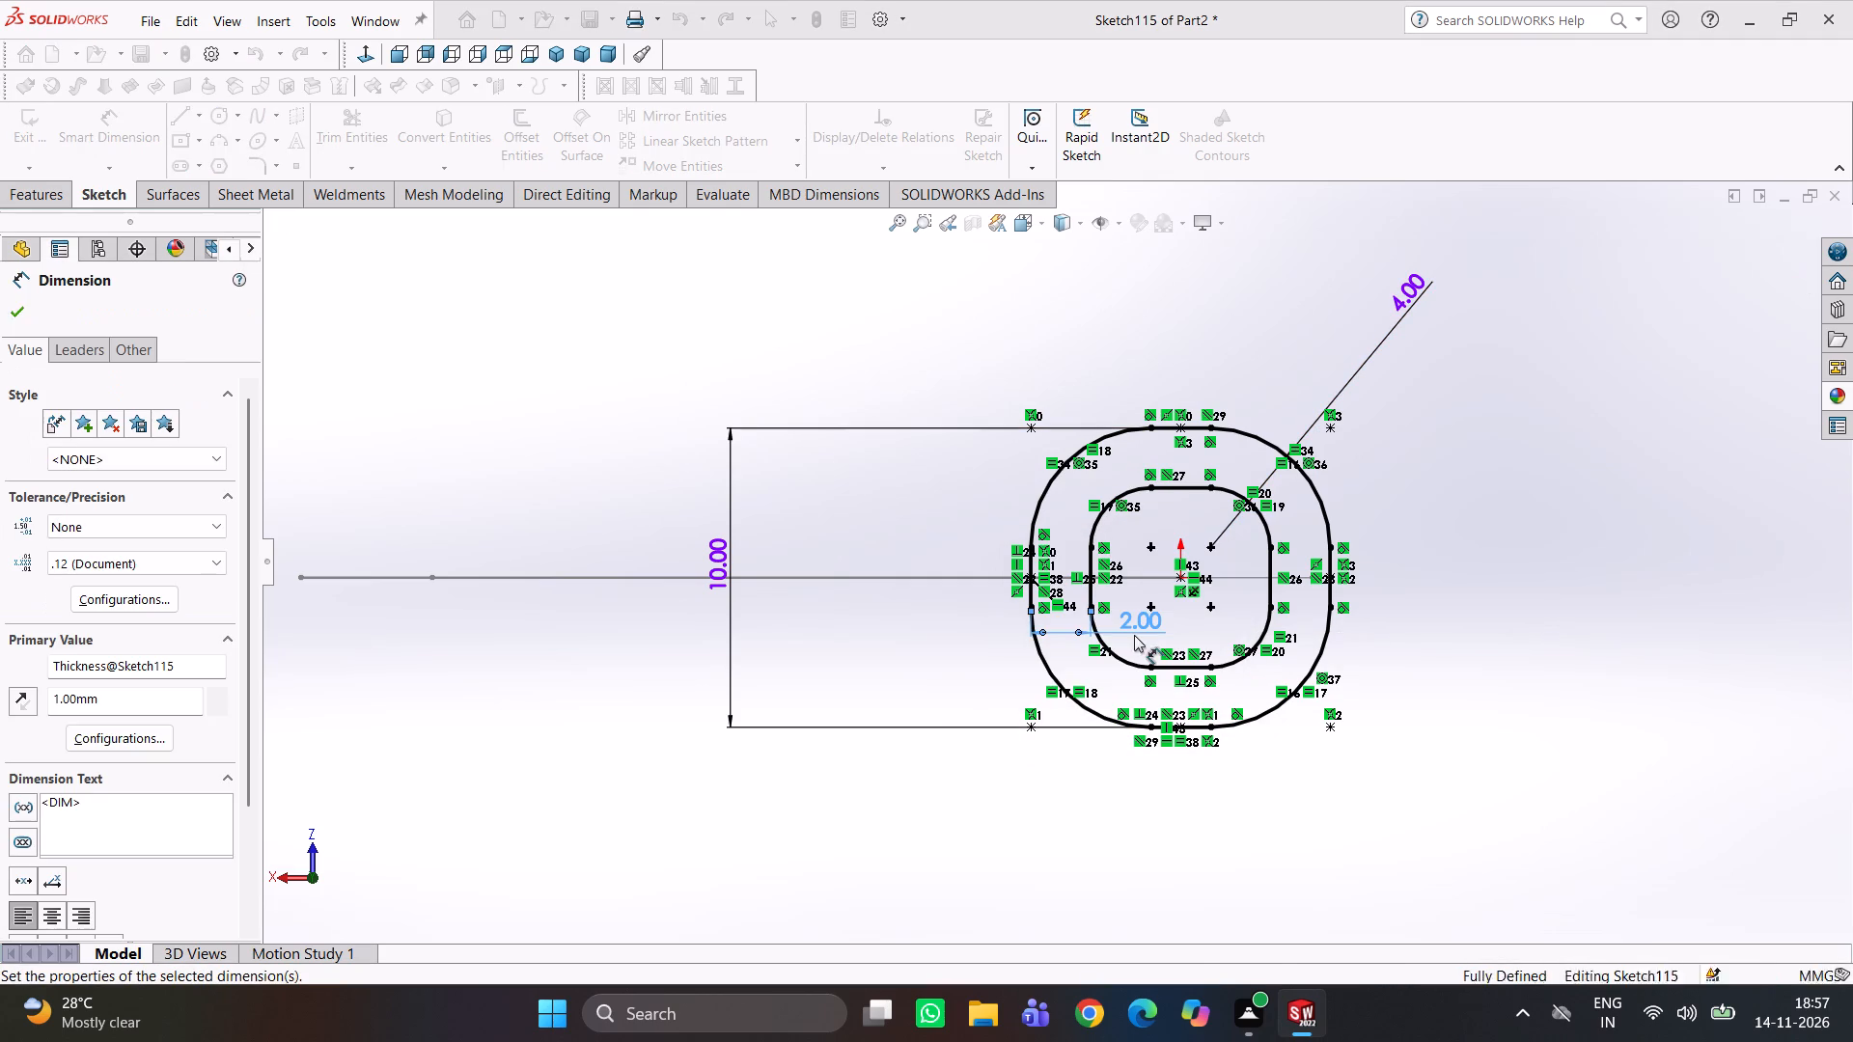
click(1263, 555)
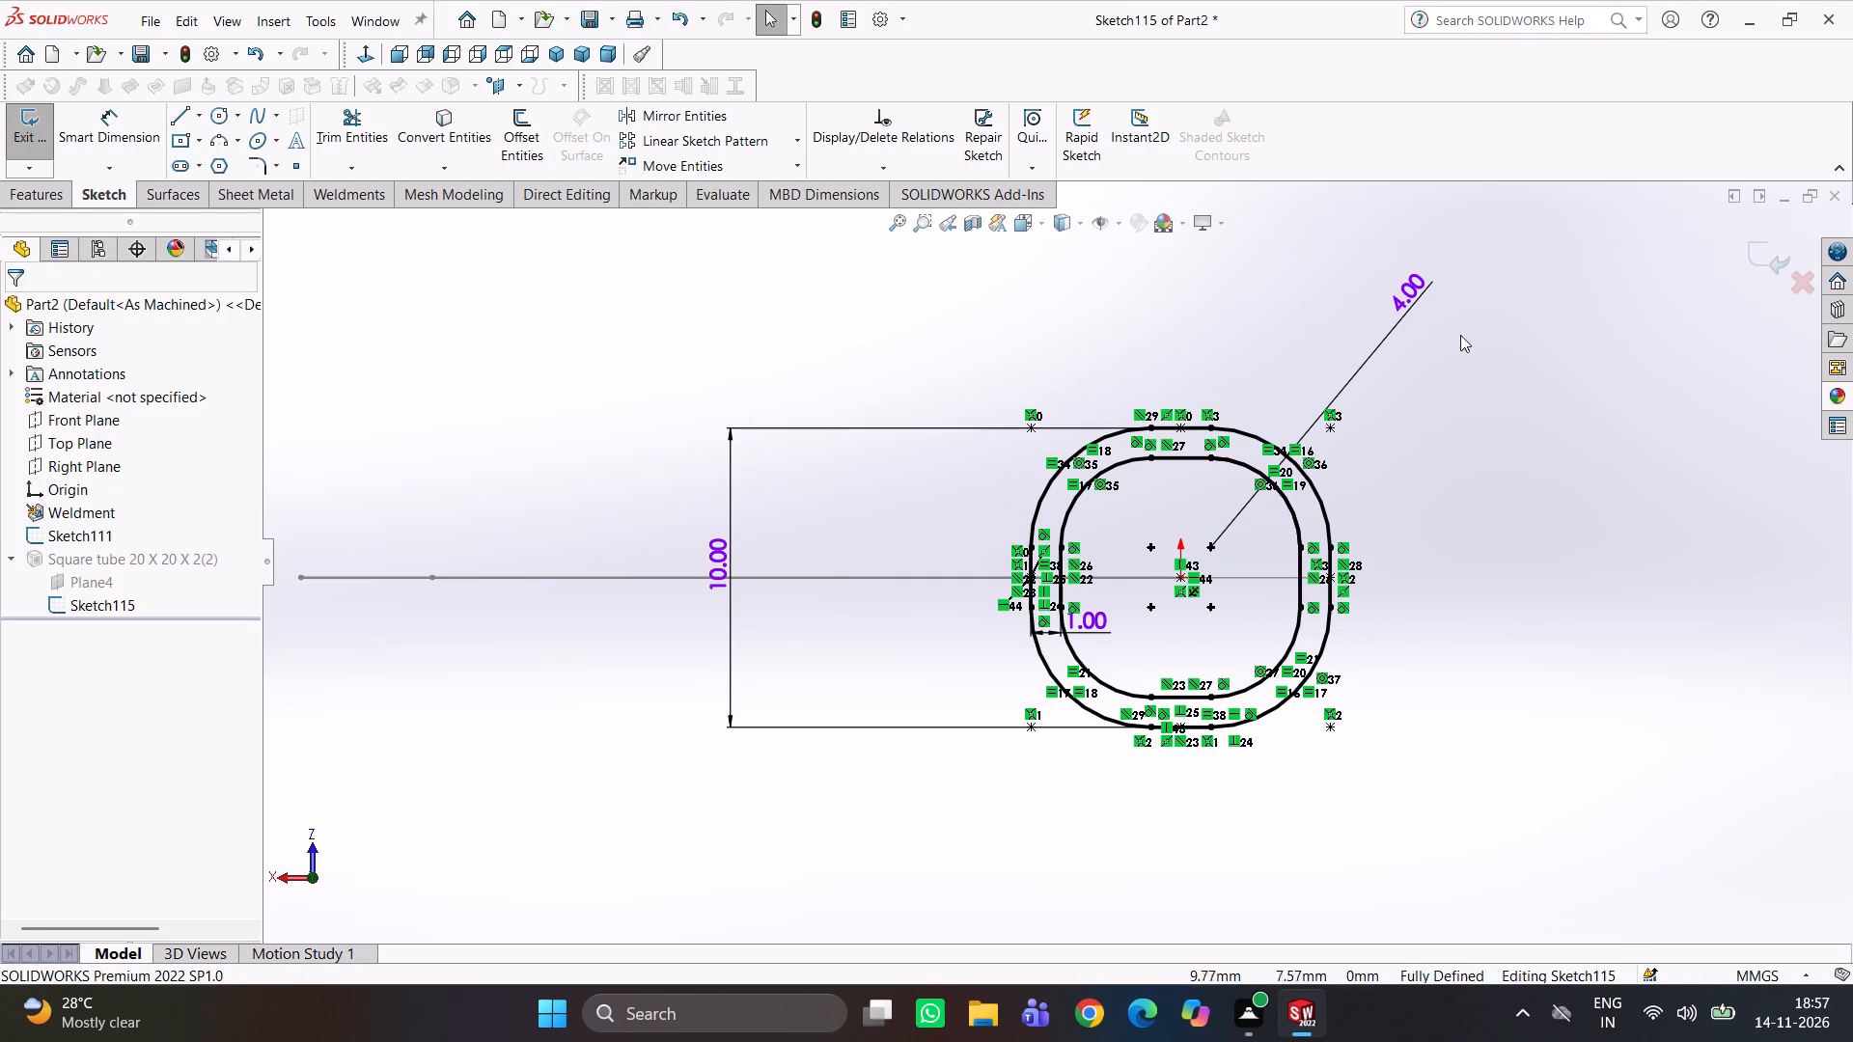
Set the outer corner radius of the tube profile to 2 mm and exit the profile sketch.
double_click(1416, 288)
key(2)
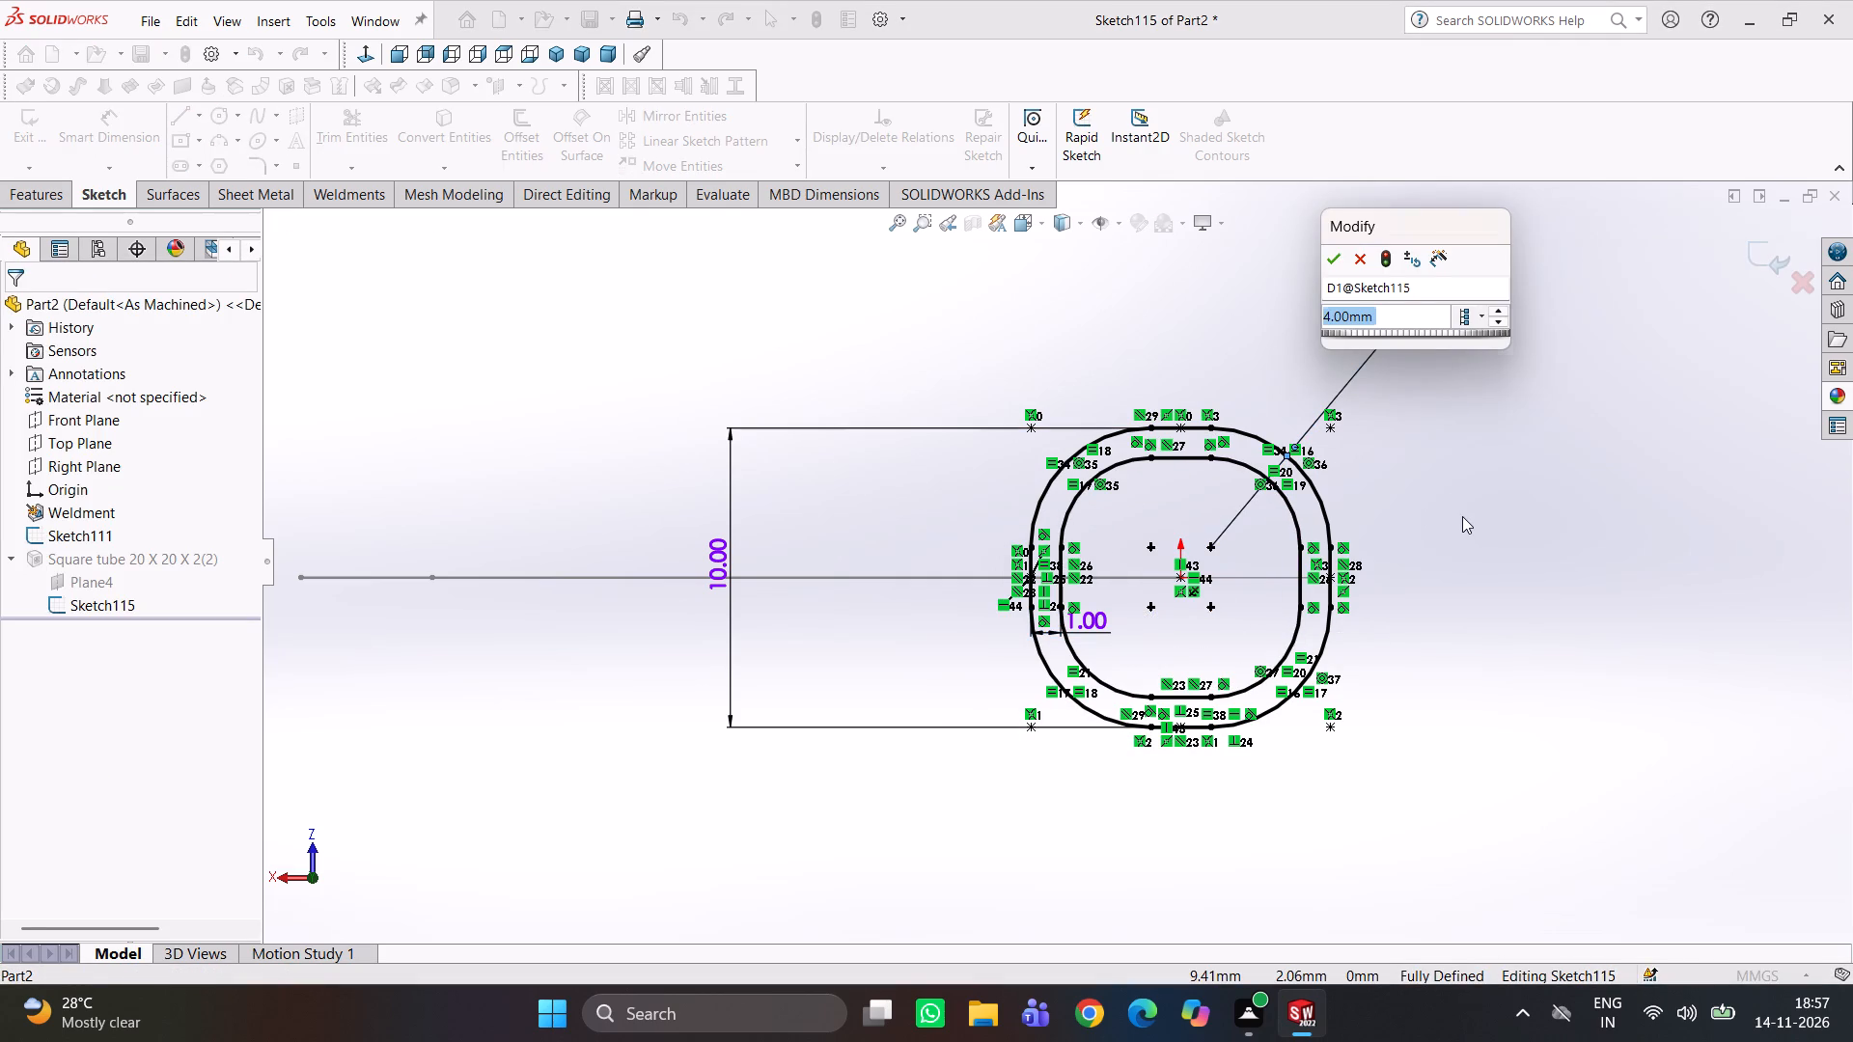
key(Return)
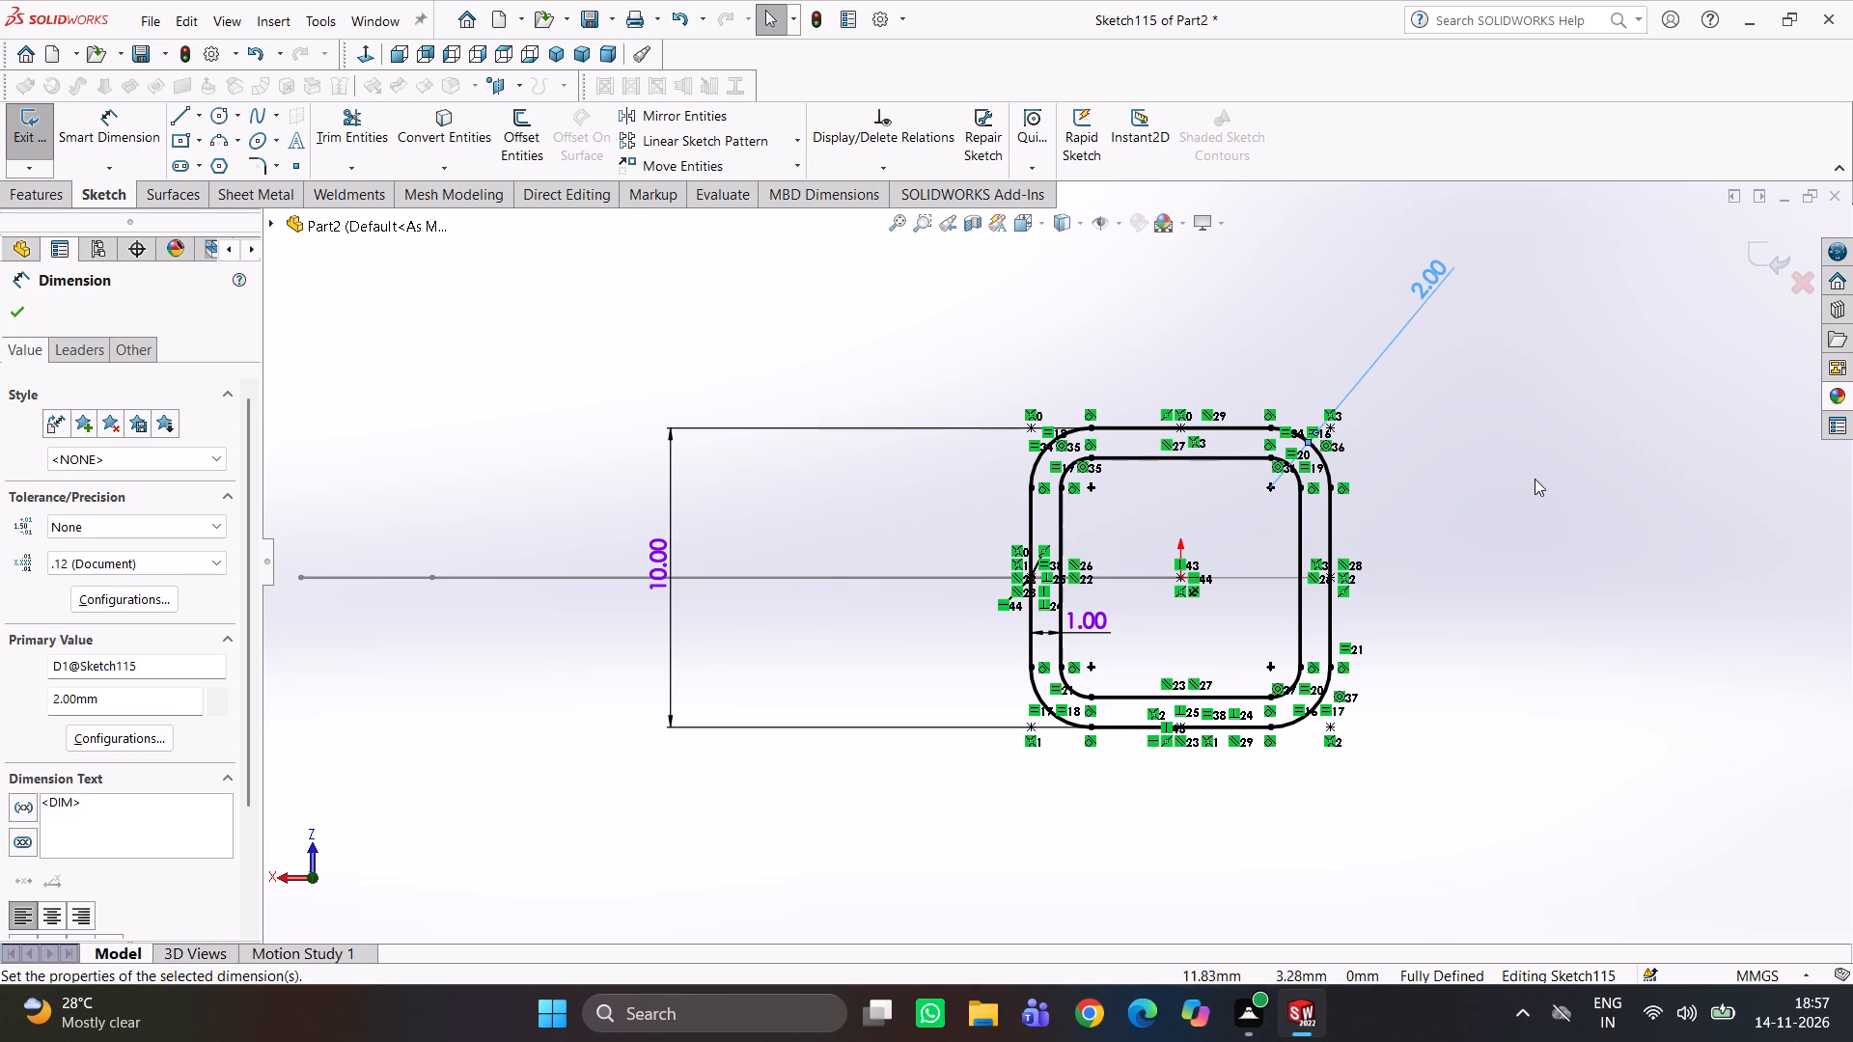
click(1535, 479)
click(1756, 251)
Examine the resized square tube member from an angled view.
scroll(1533, 406, up, 2)
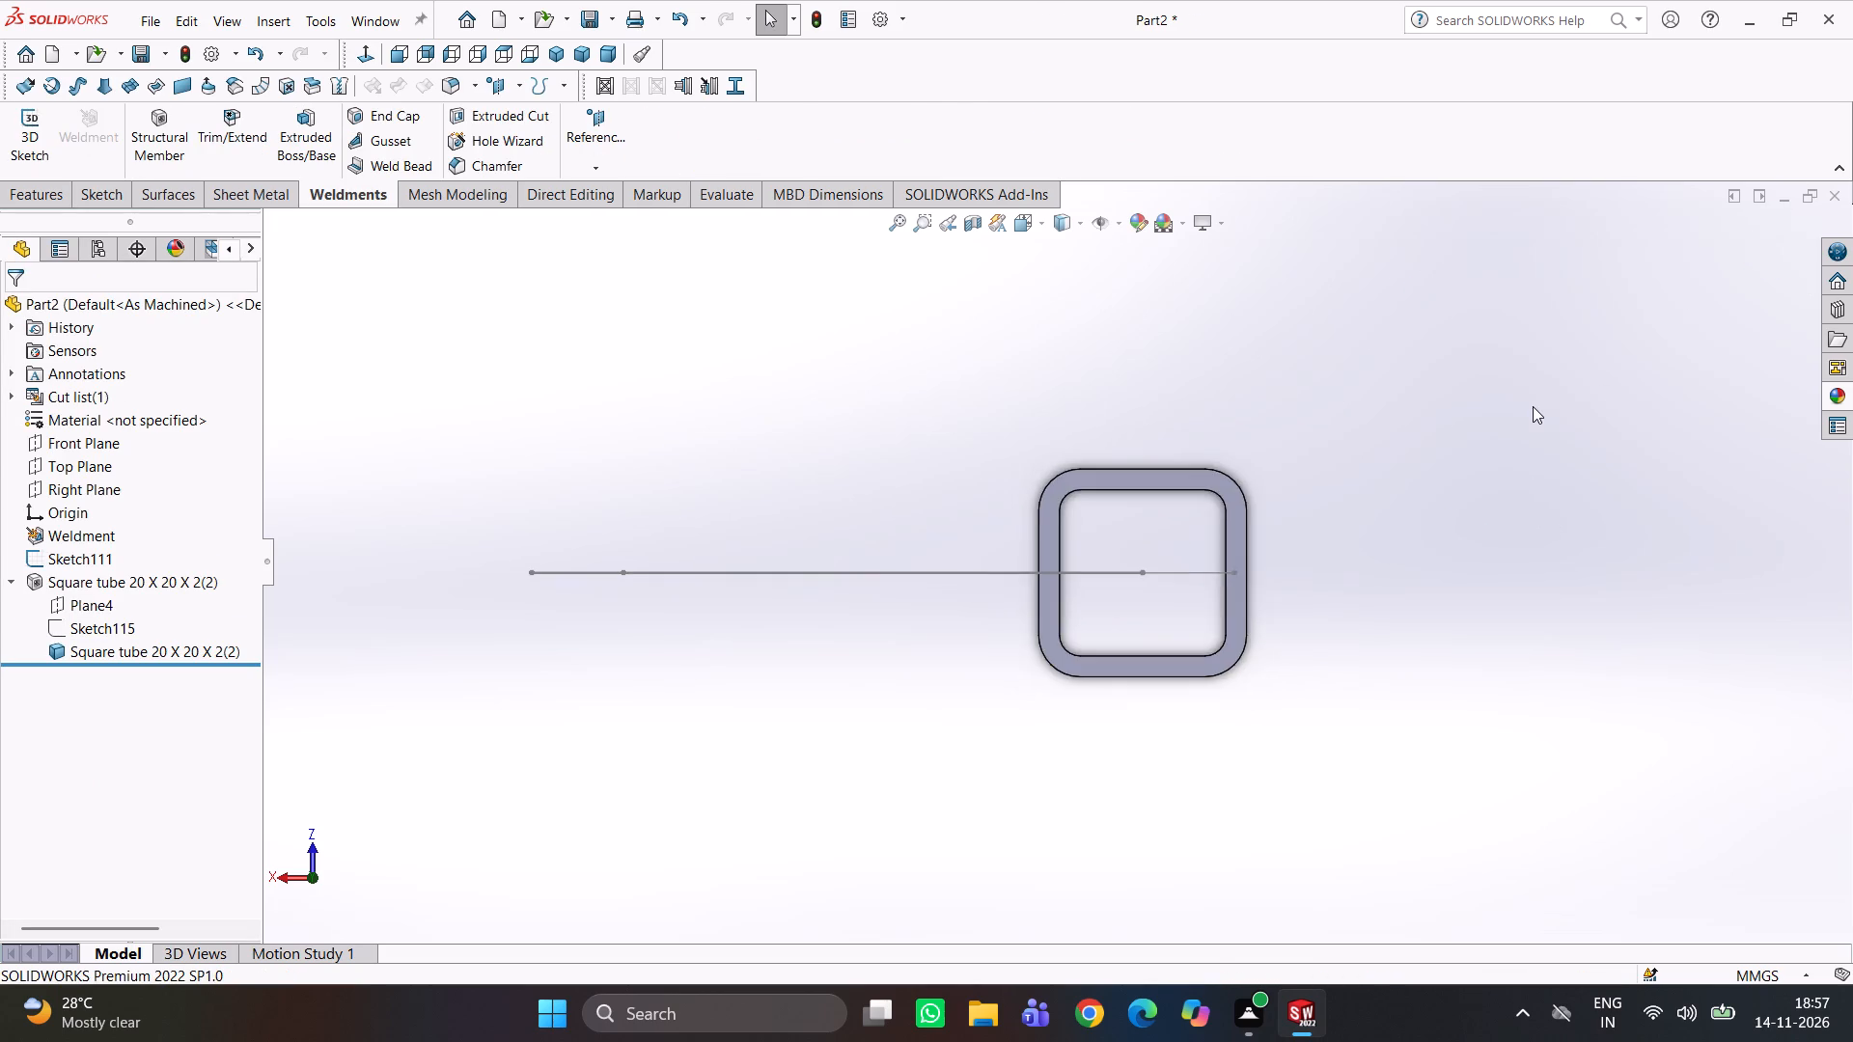
middle_drag(1533, 406, 1354, 514)
scroll(1343, 509, up, 3)
middle_drag(1435, 490, 1469, 514)
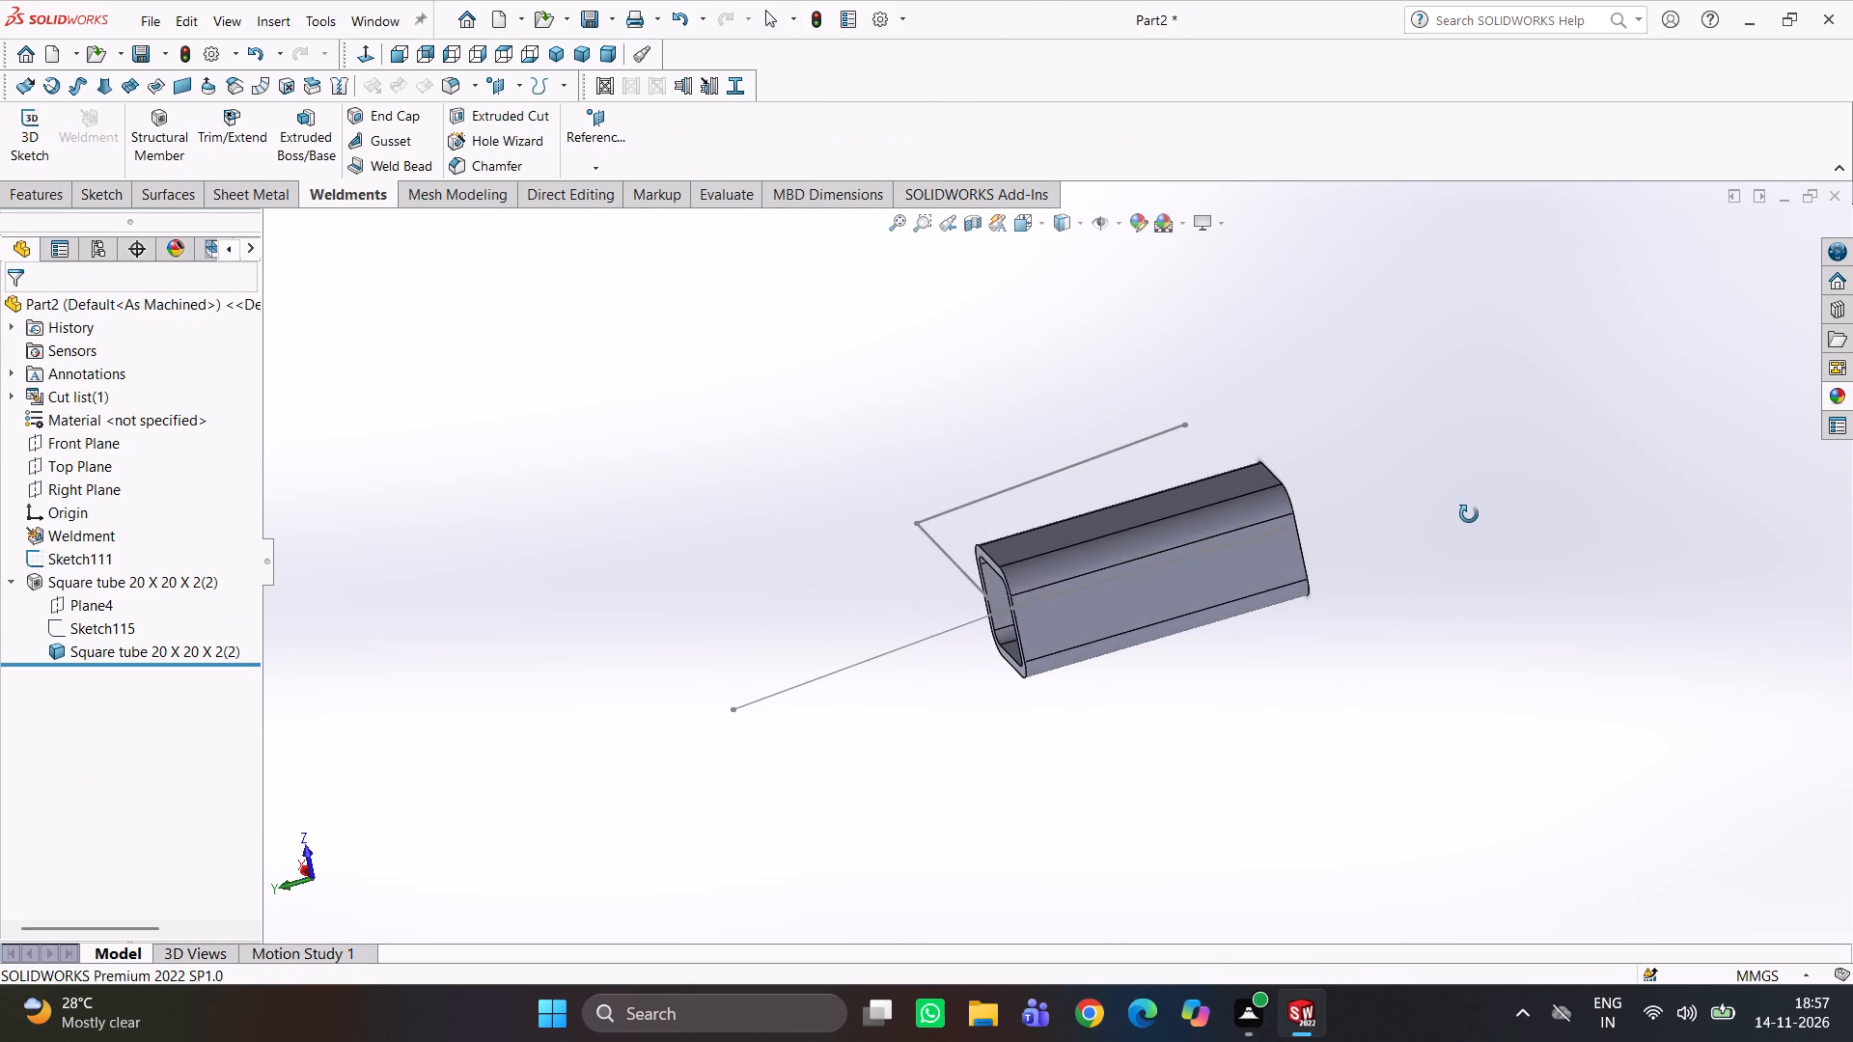
middle_drag(1469, 514, 1476, 512)
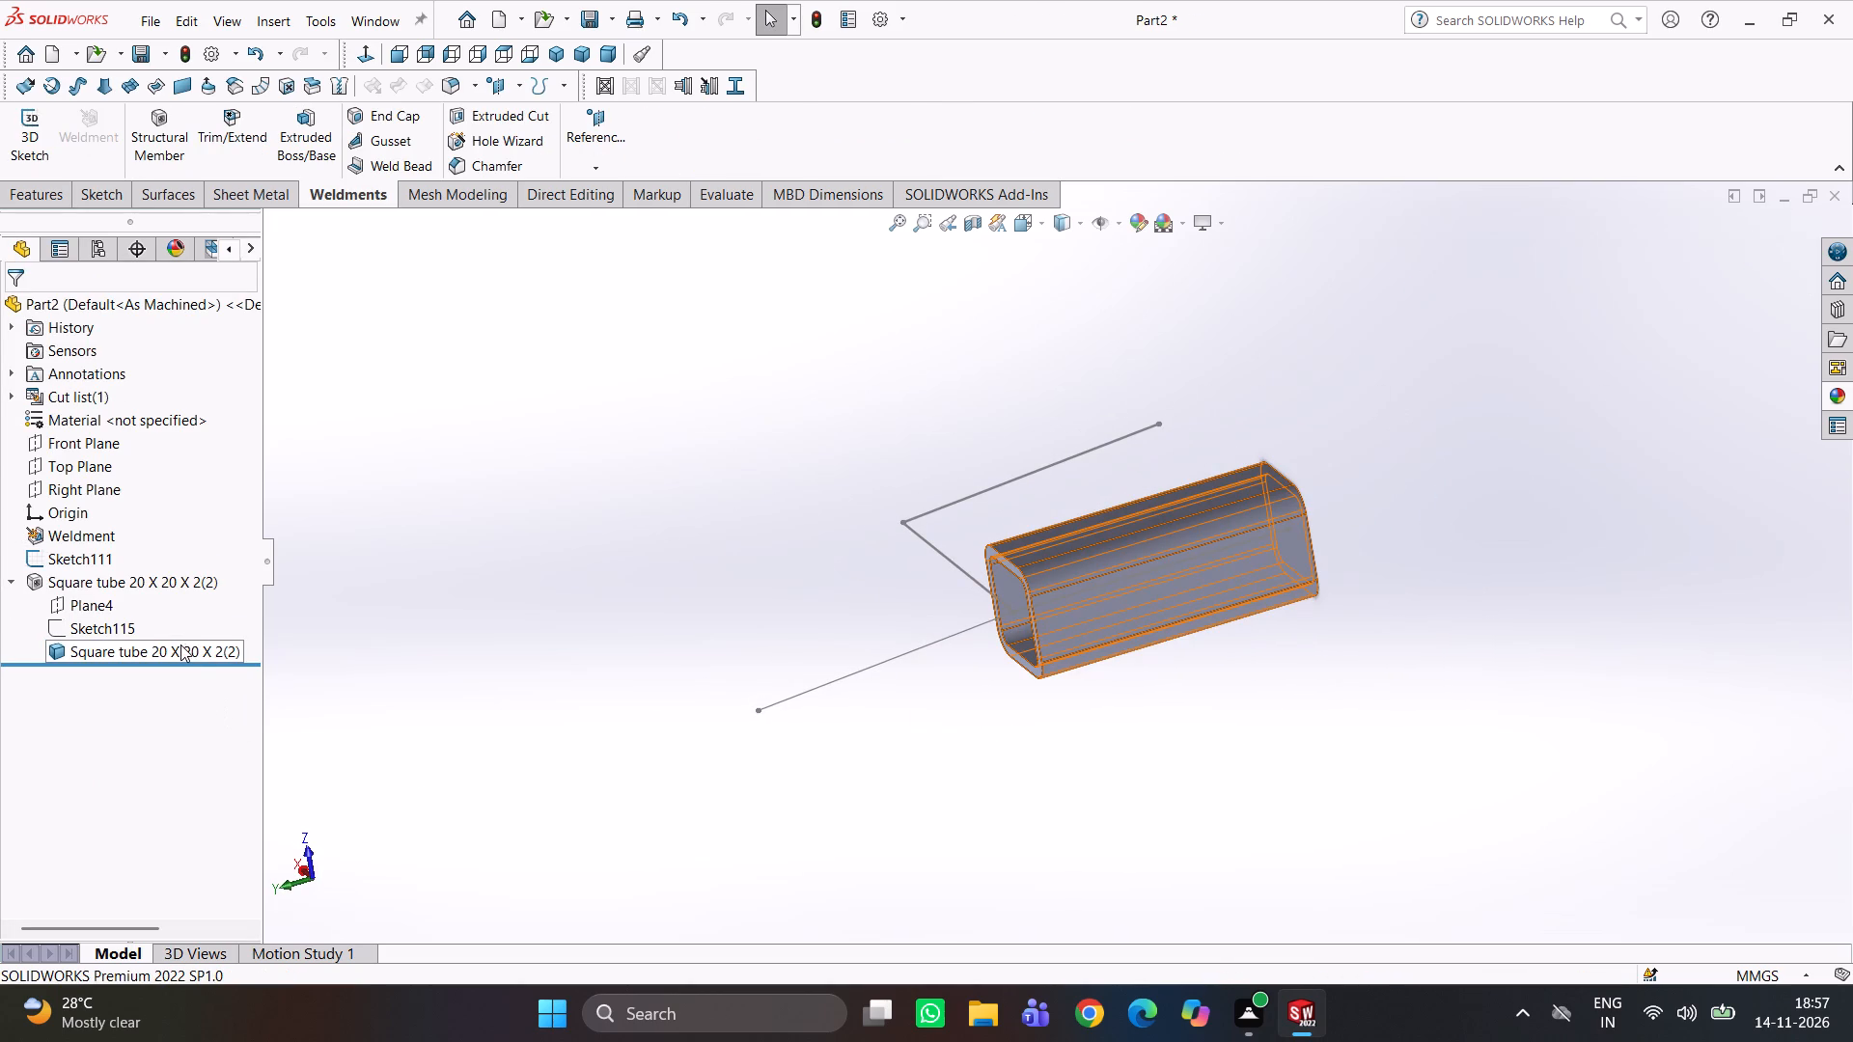
click(199, 645)
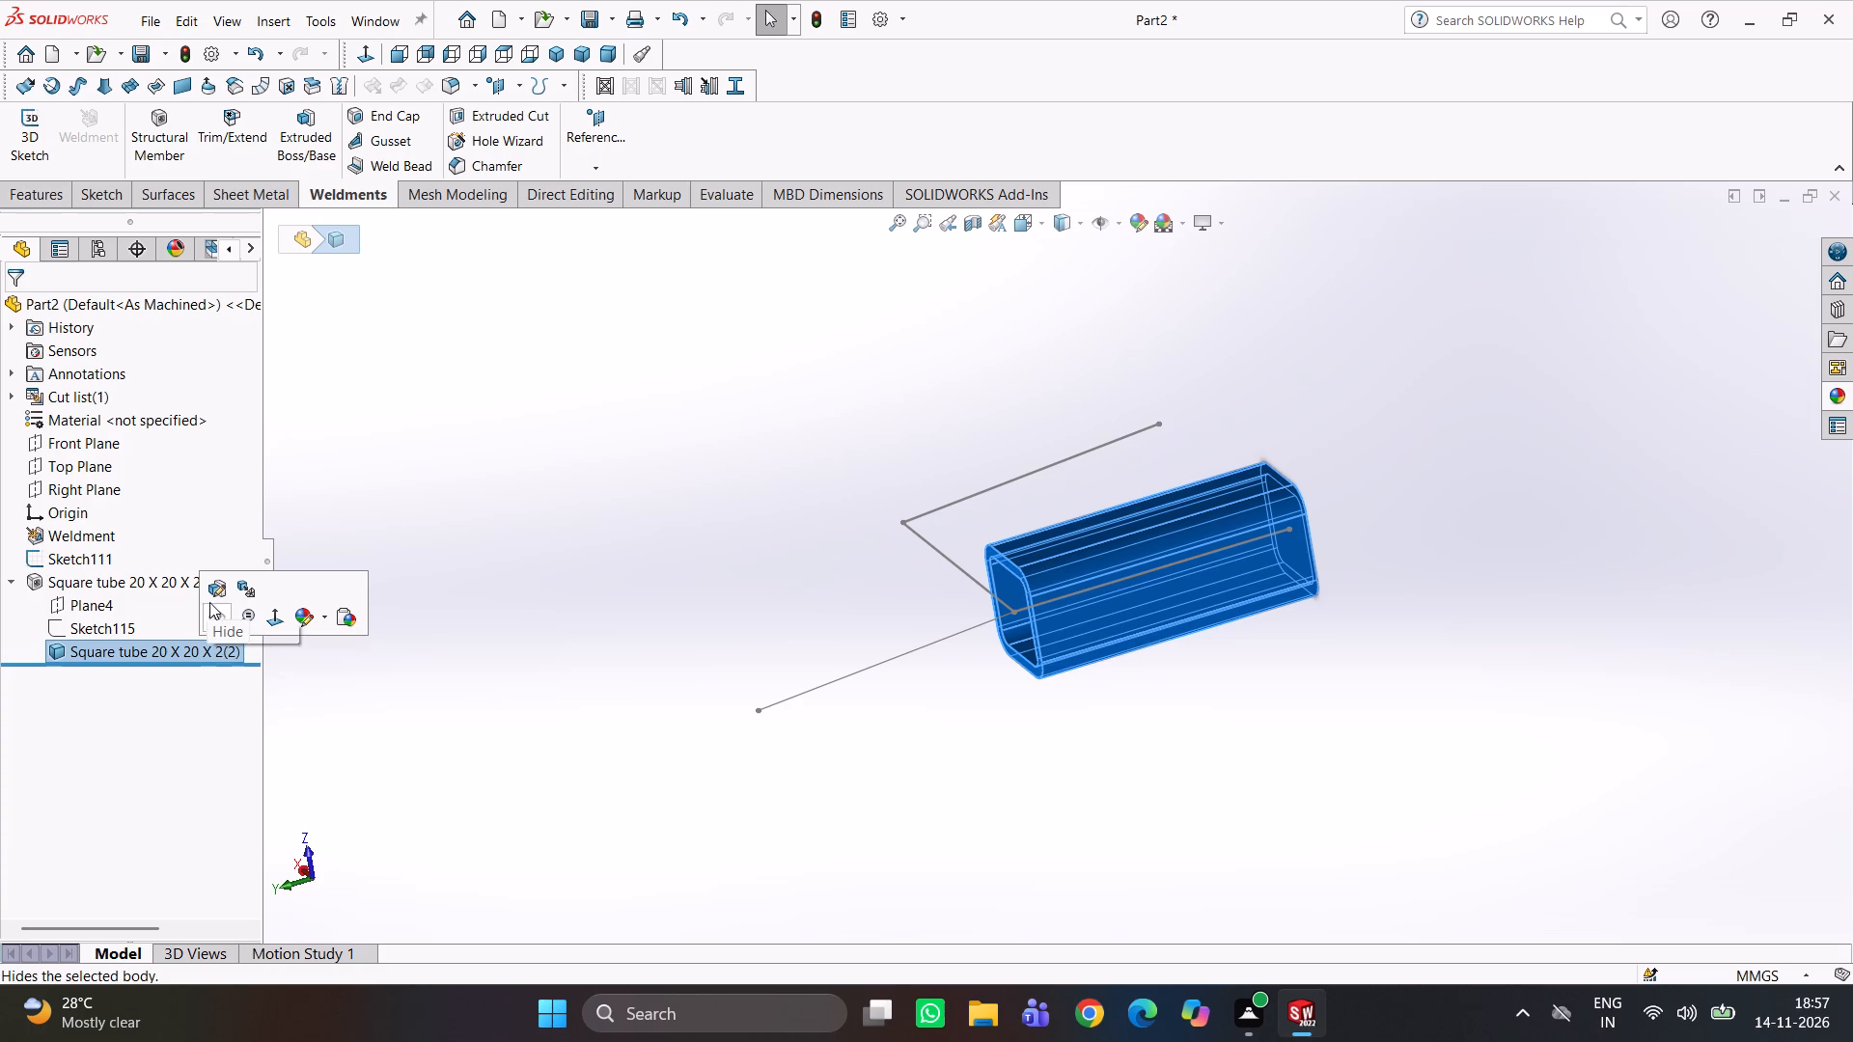
click(290, 684)
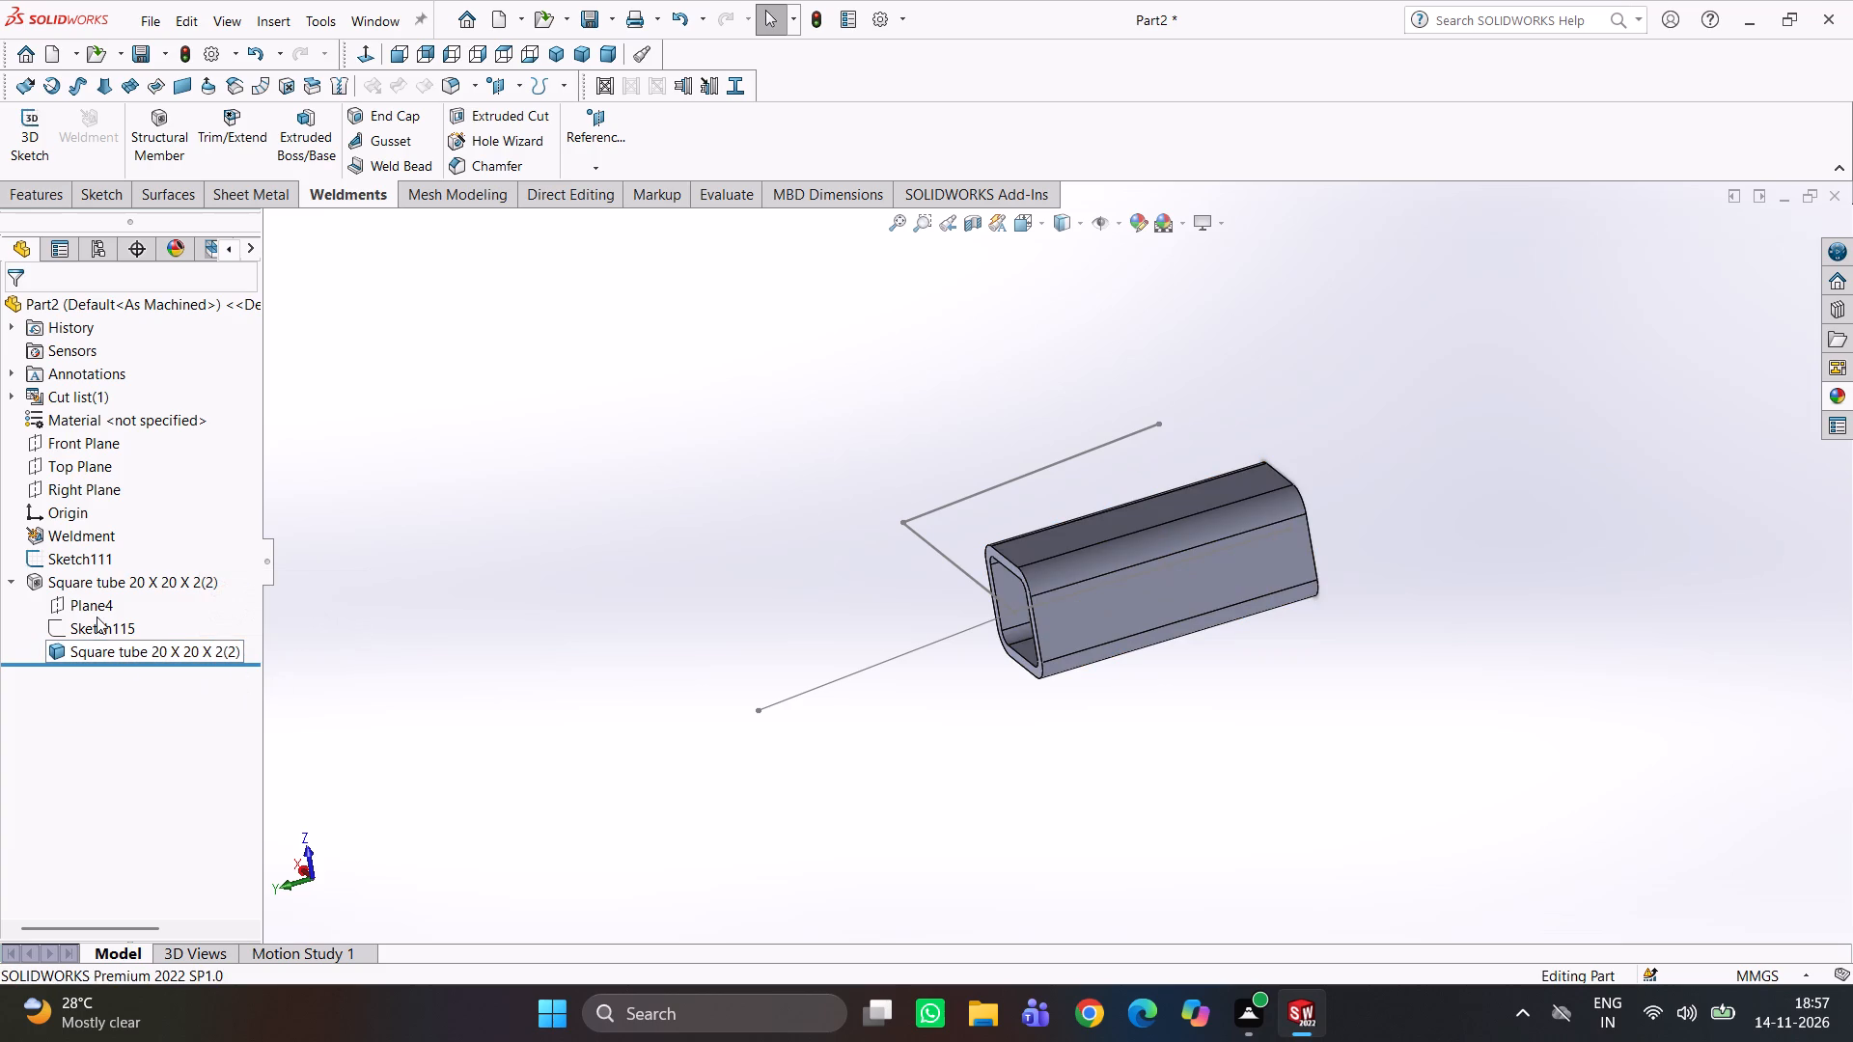
Reopen the square tube member's profile sketch for editing.
click(98, 630)
click(116, 571)
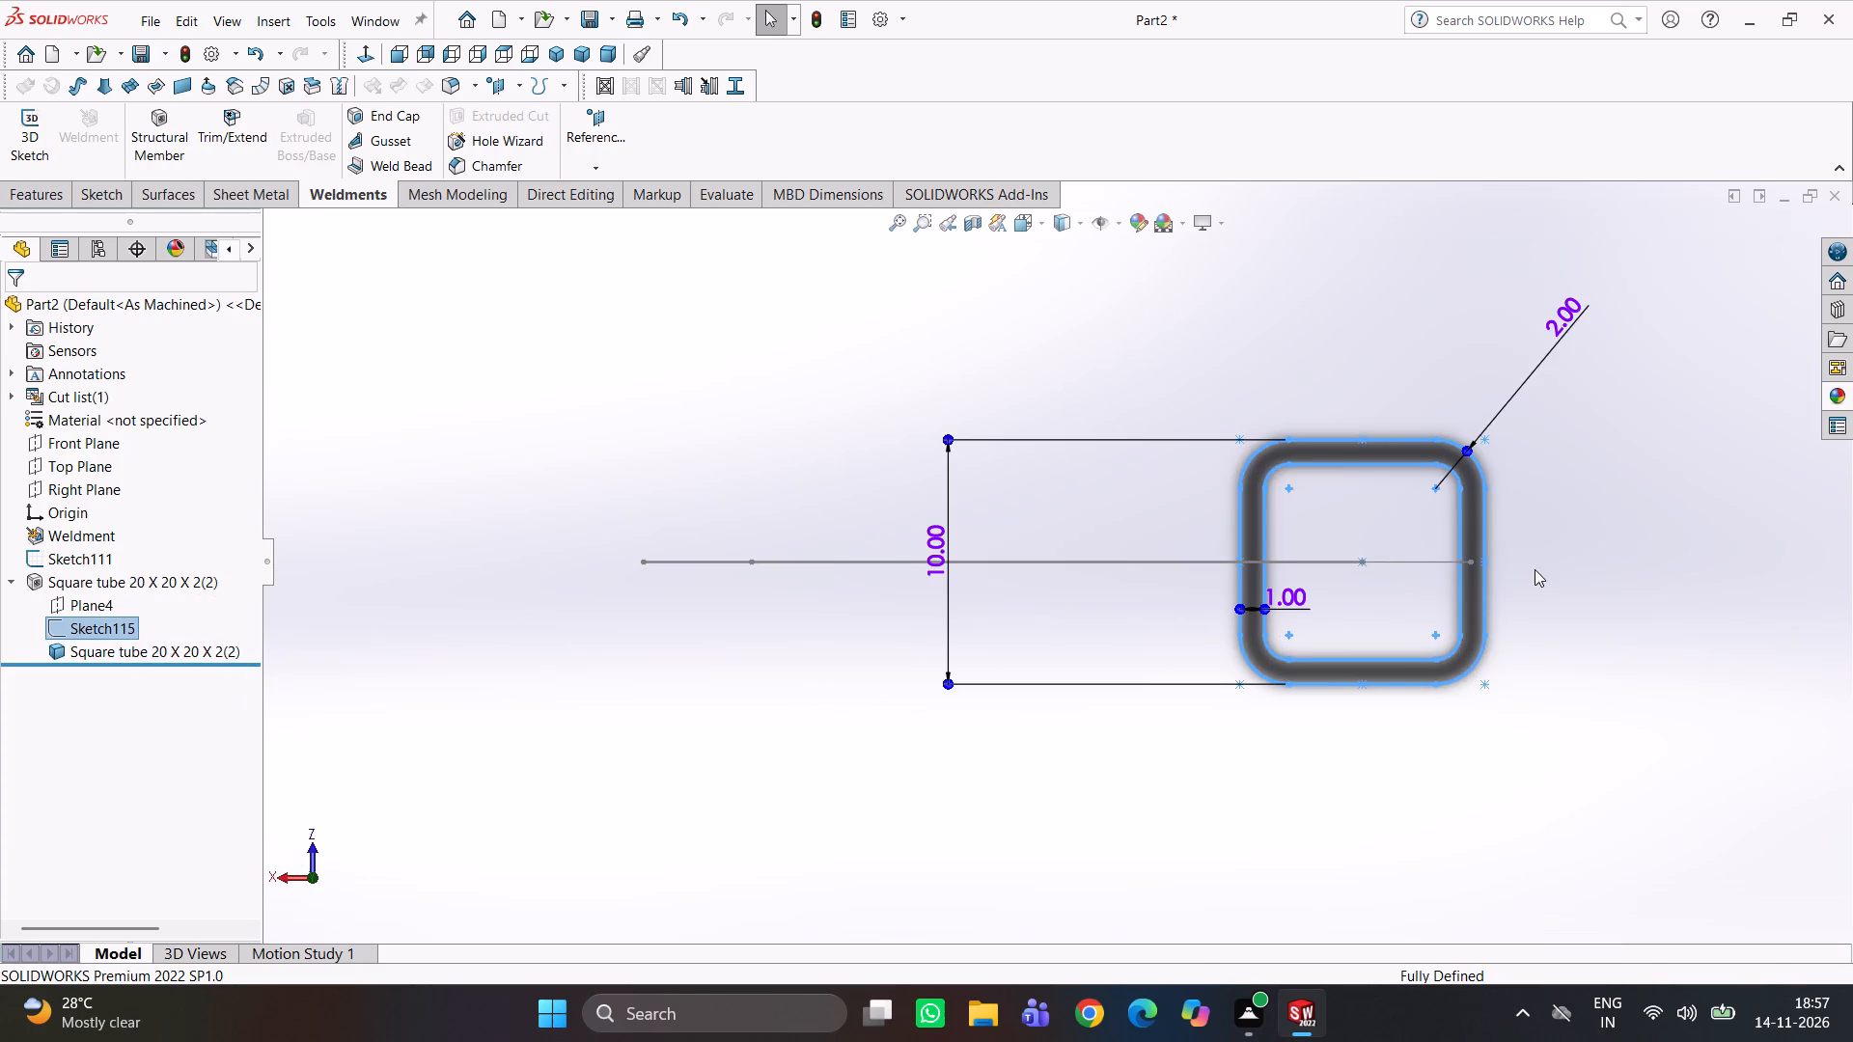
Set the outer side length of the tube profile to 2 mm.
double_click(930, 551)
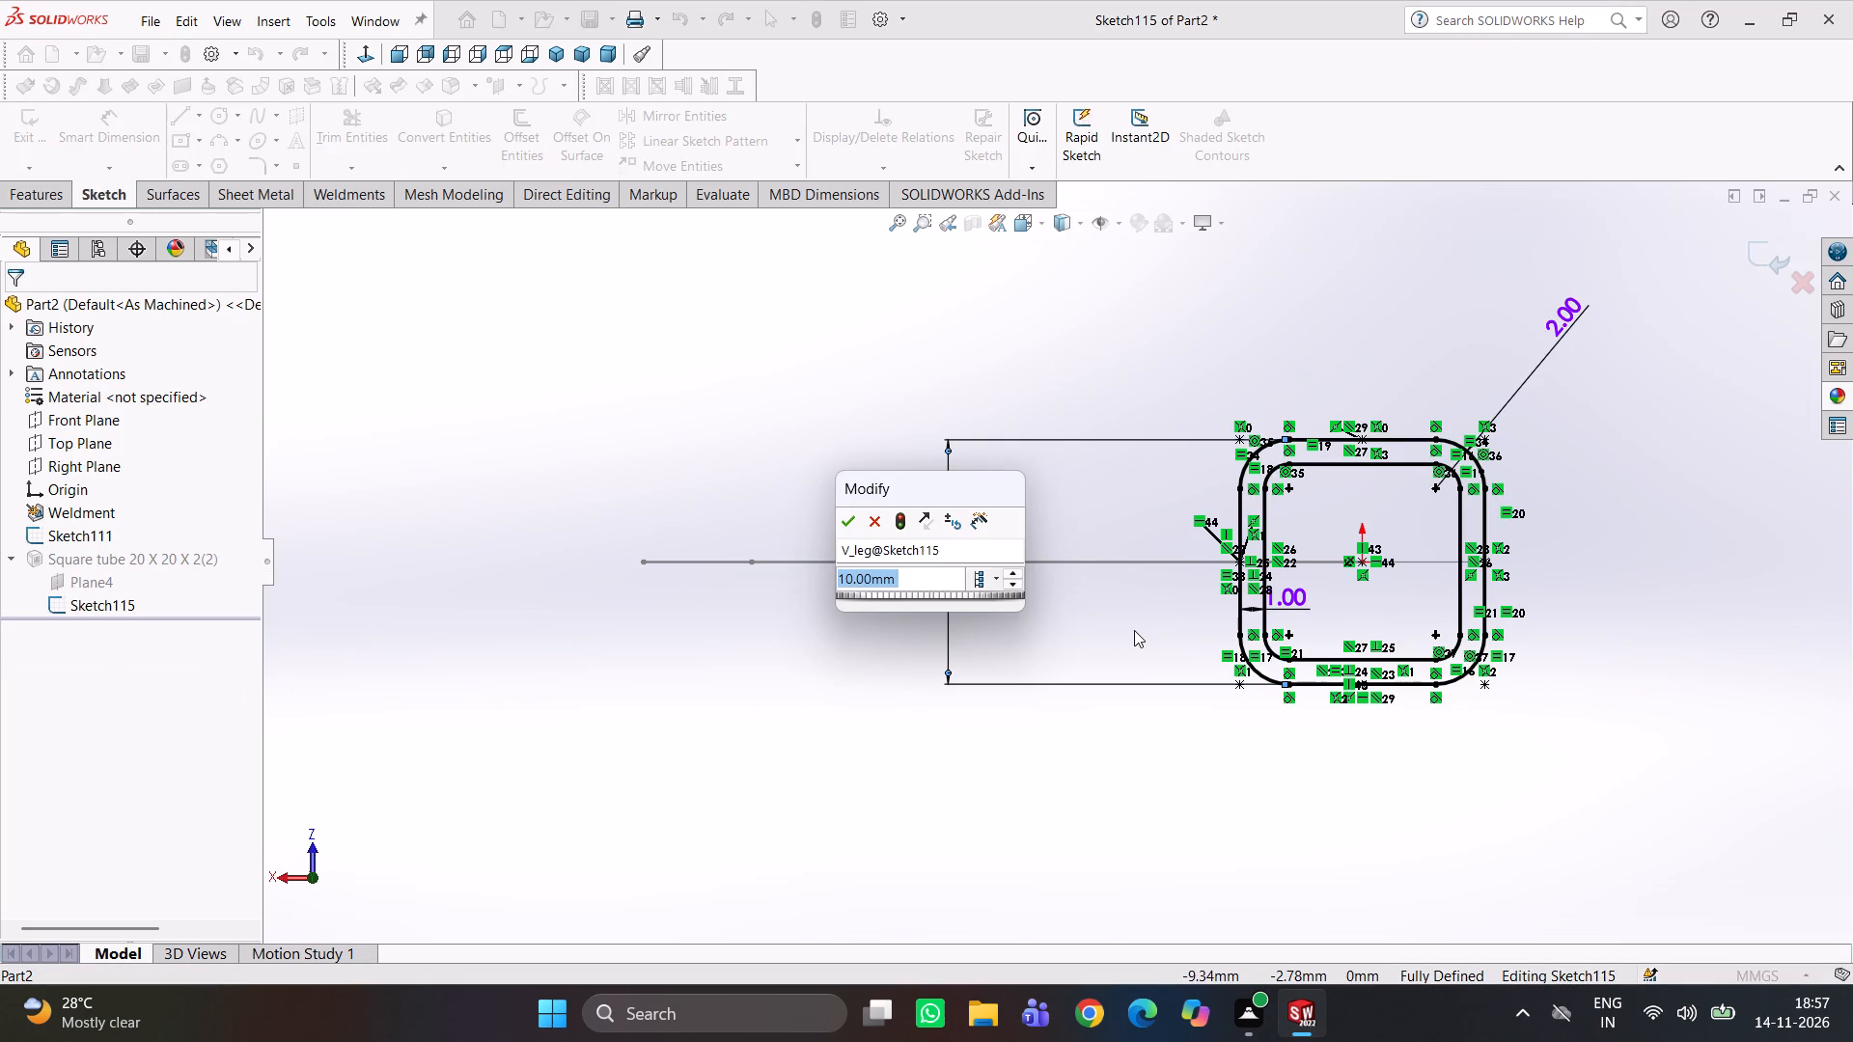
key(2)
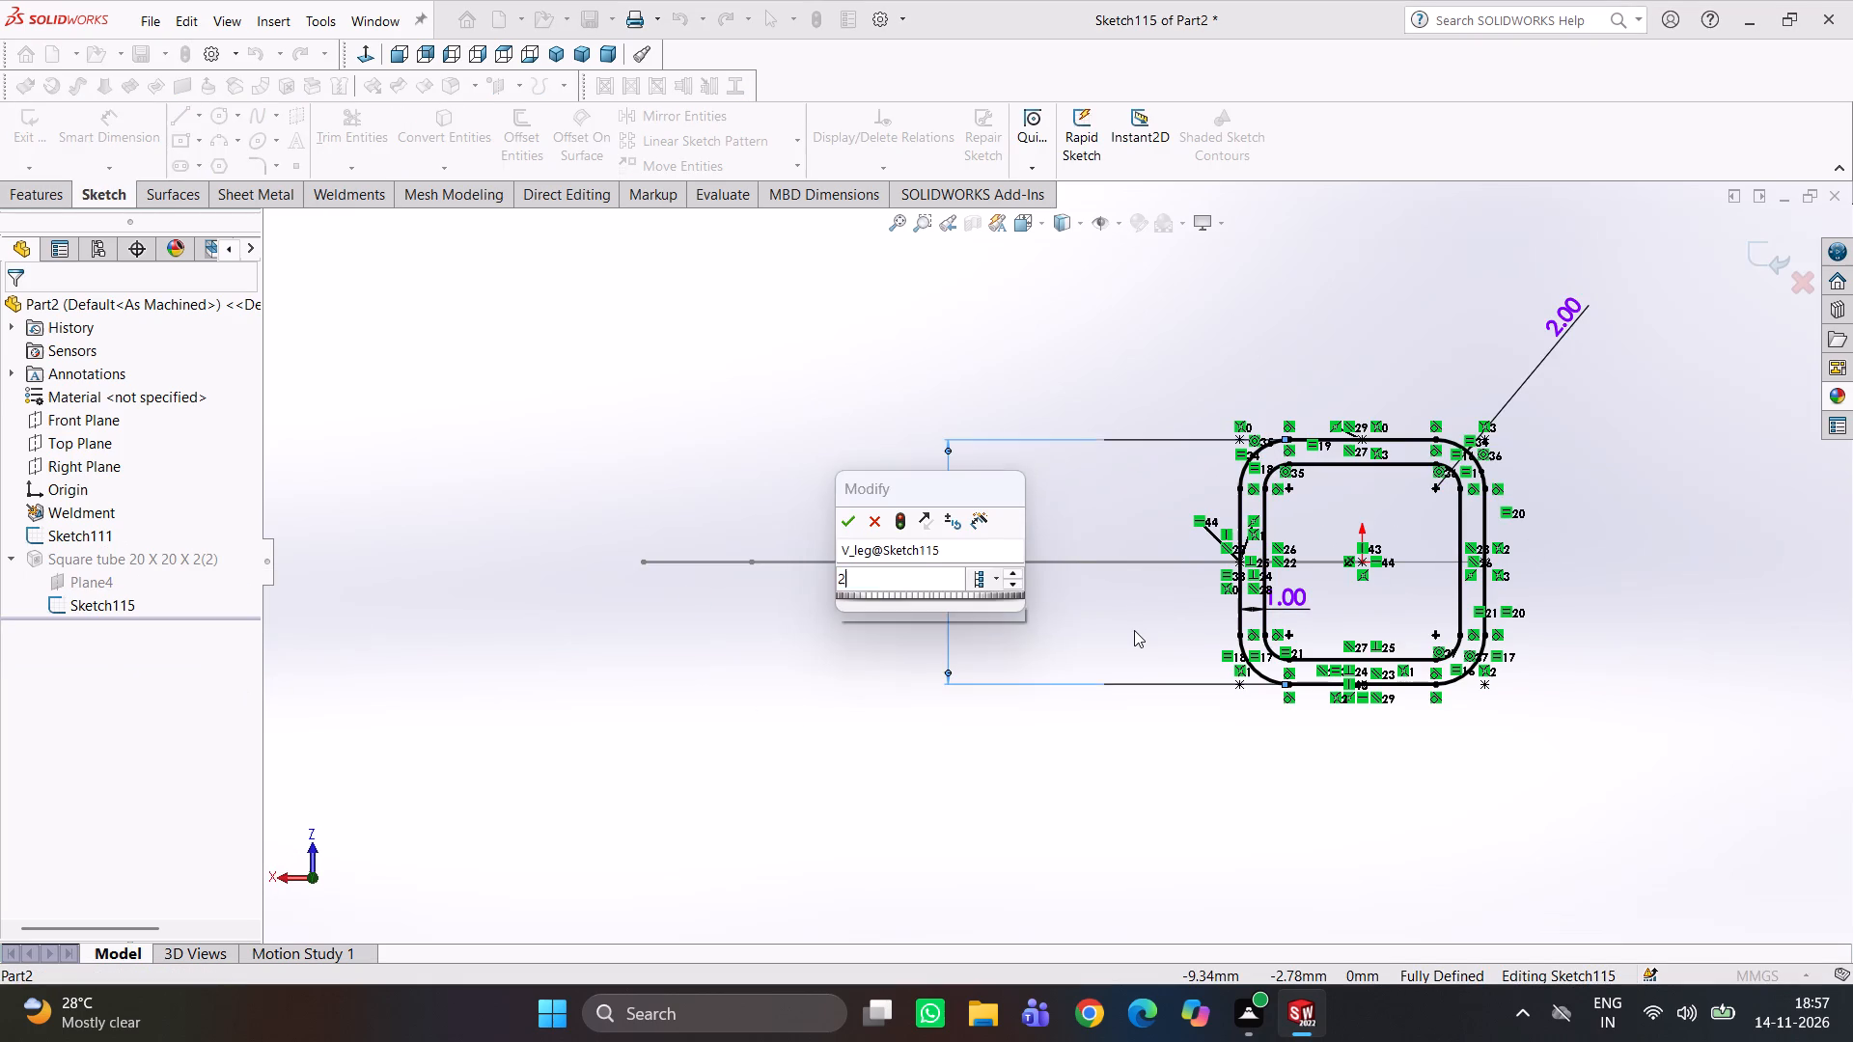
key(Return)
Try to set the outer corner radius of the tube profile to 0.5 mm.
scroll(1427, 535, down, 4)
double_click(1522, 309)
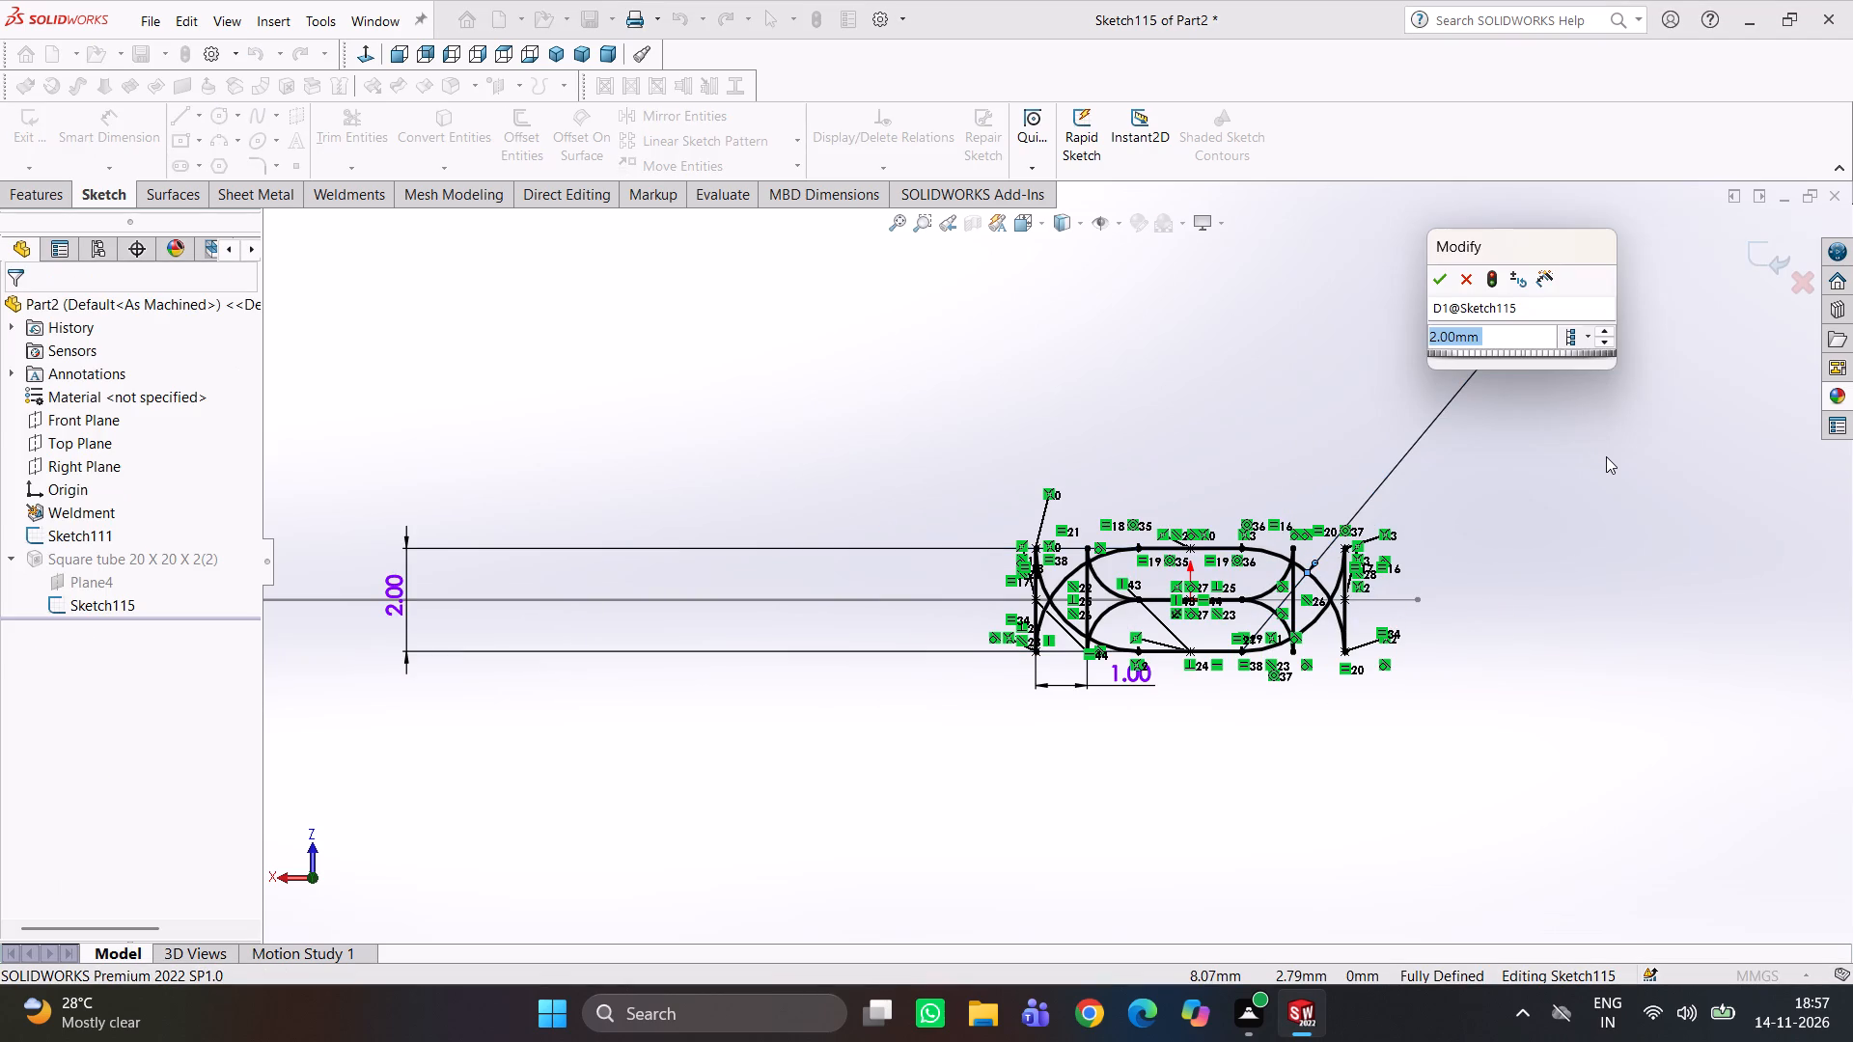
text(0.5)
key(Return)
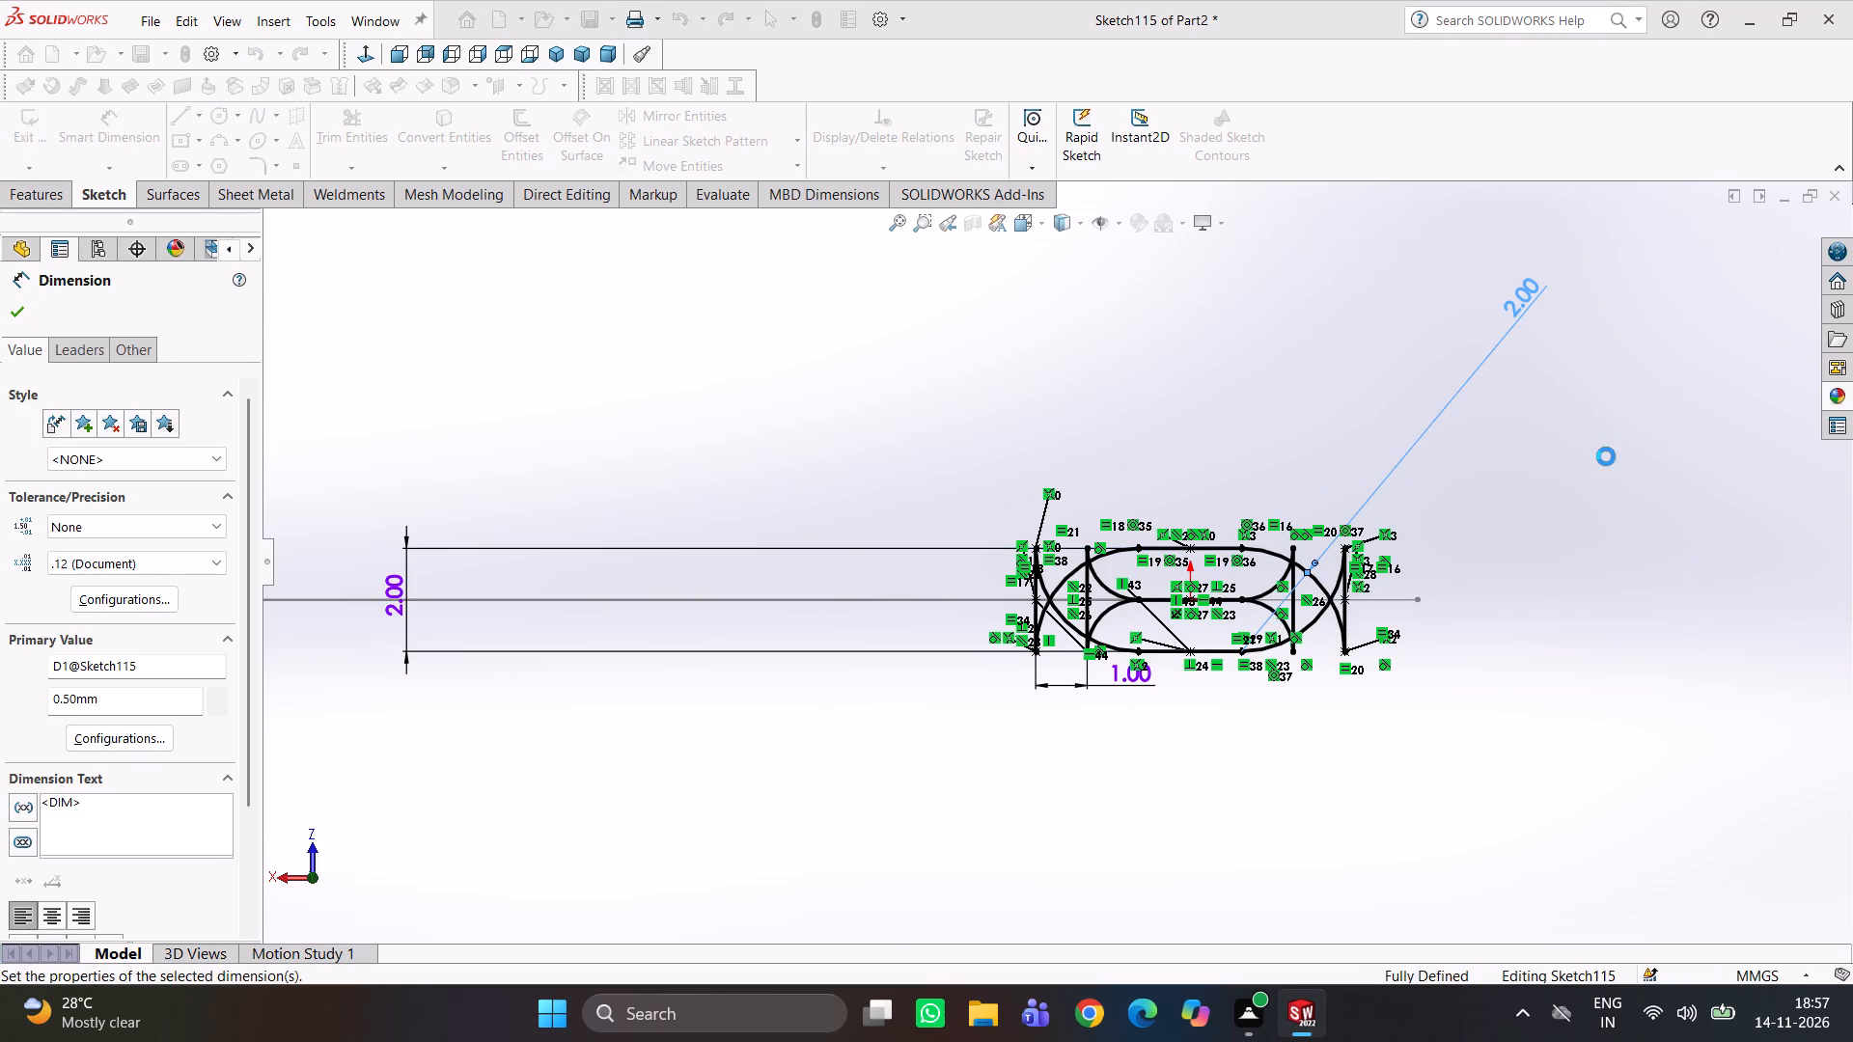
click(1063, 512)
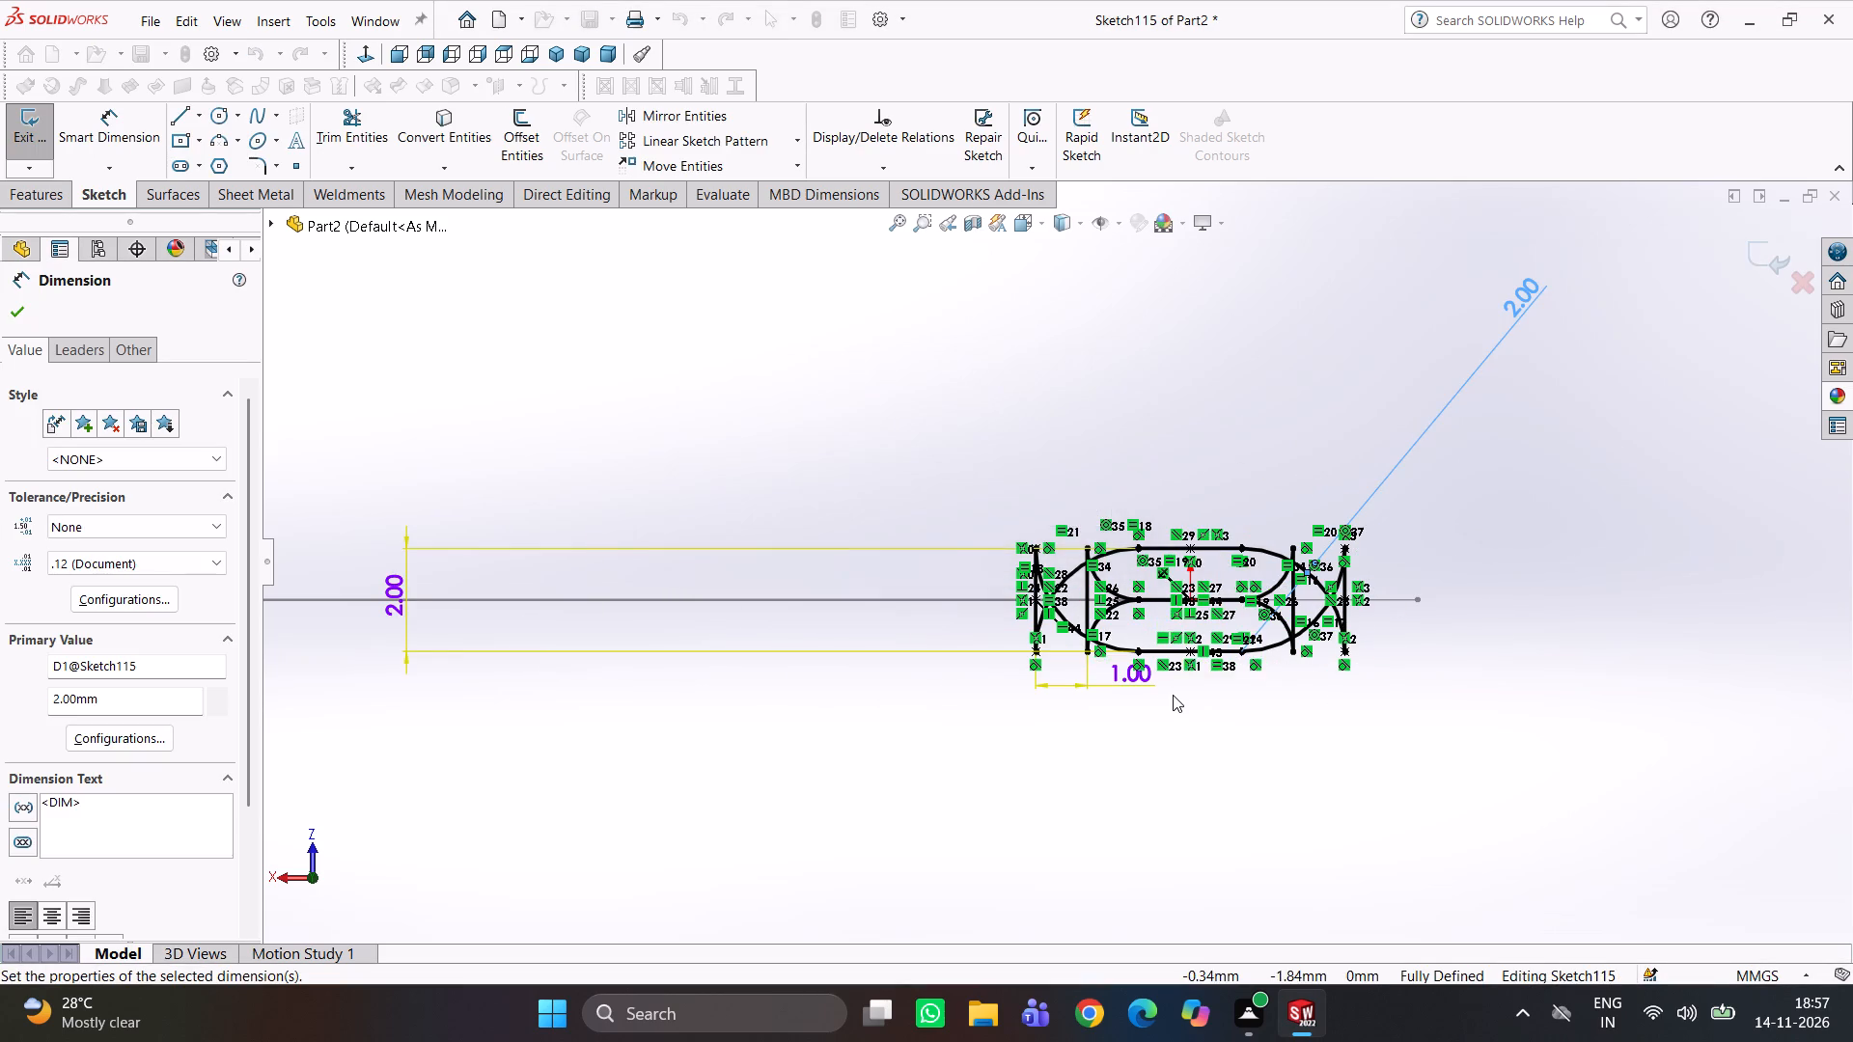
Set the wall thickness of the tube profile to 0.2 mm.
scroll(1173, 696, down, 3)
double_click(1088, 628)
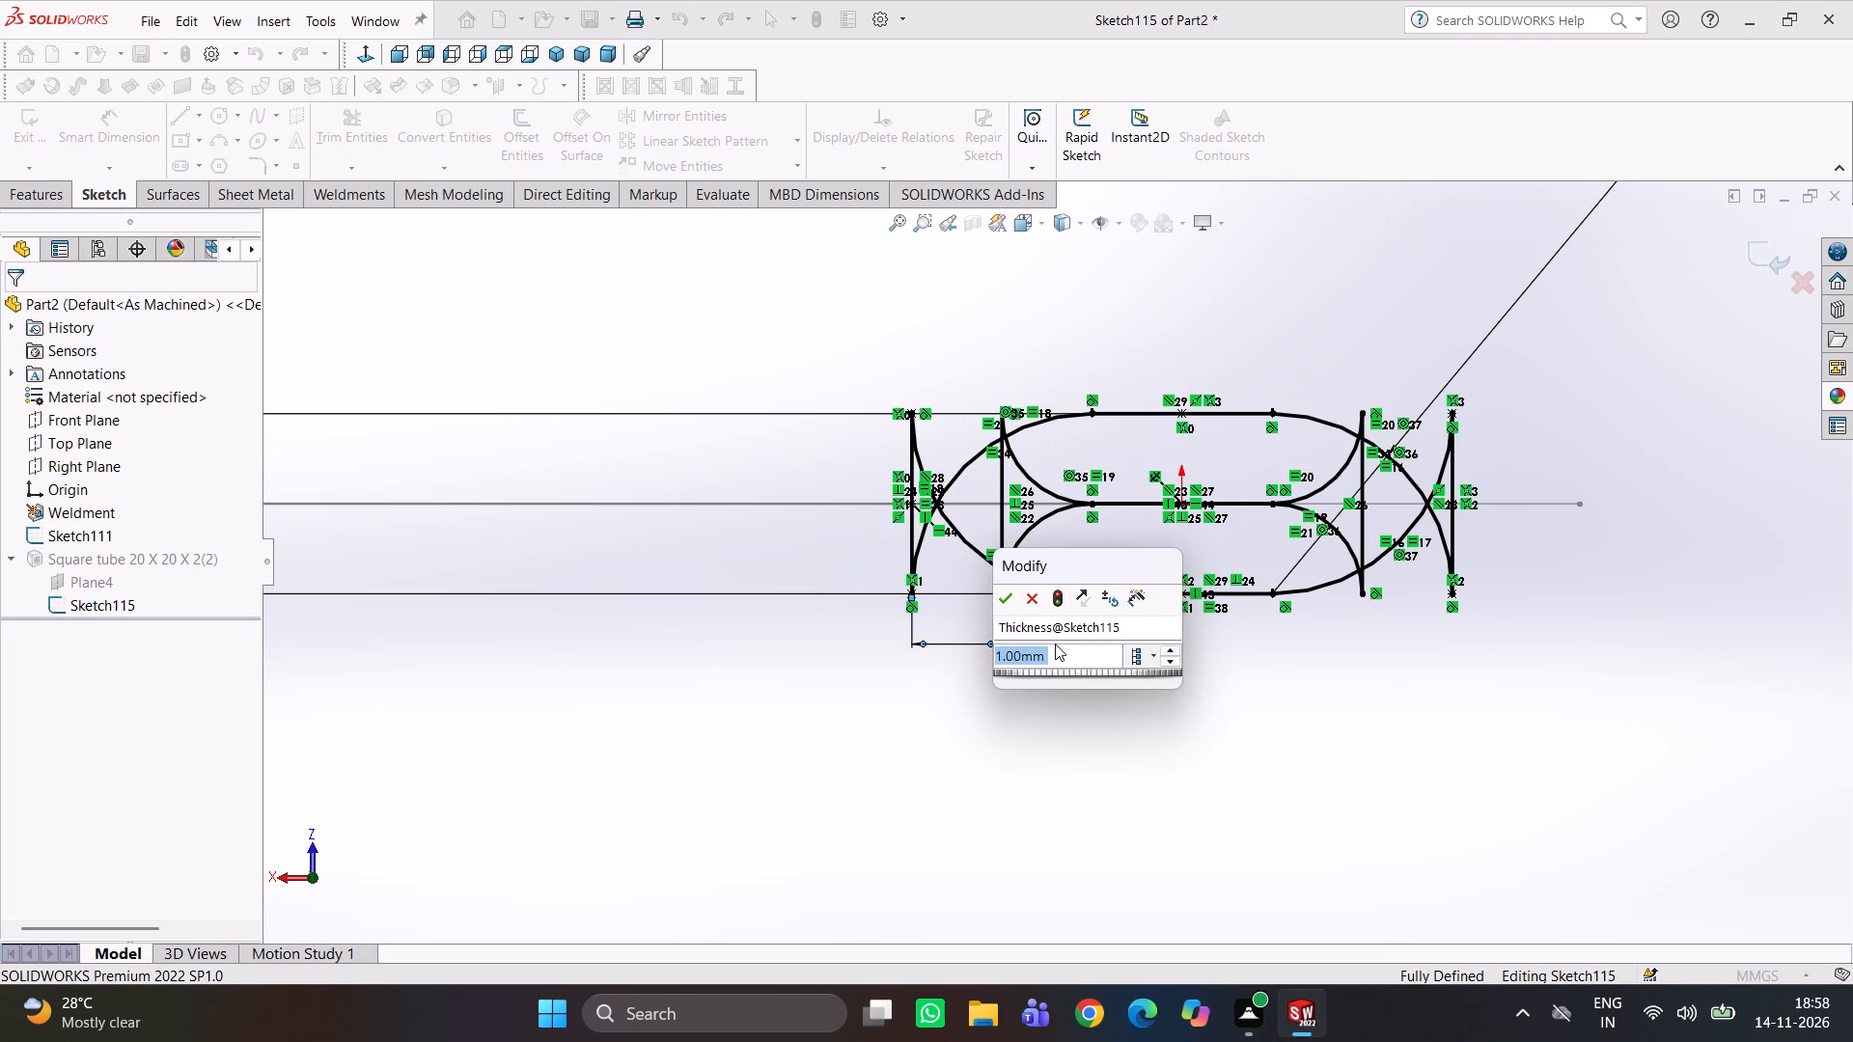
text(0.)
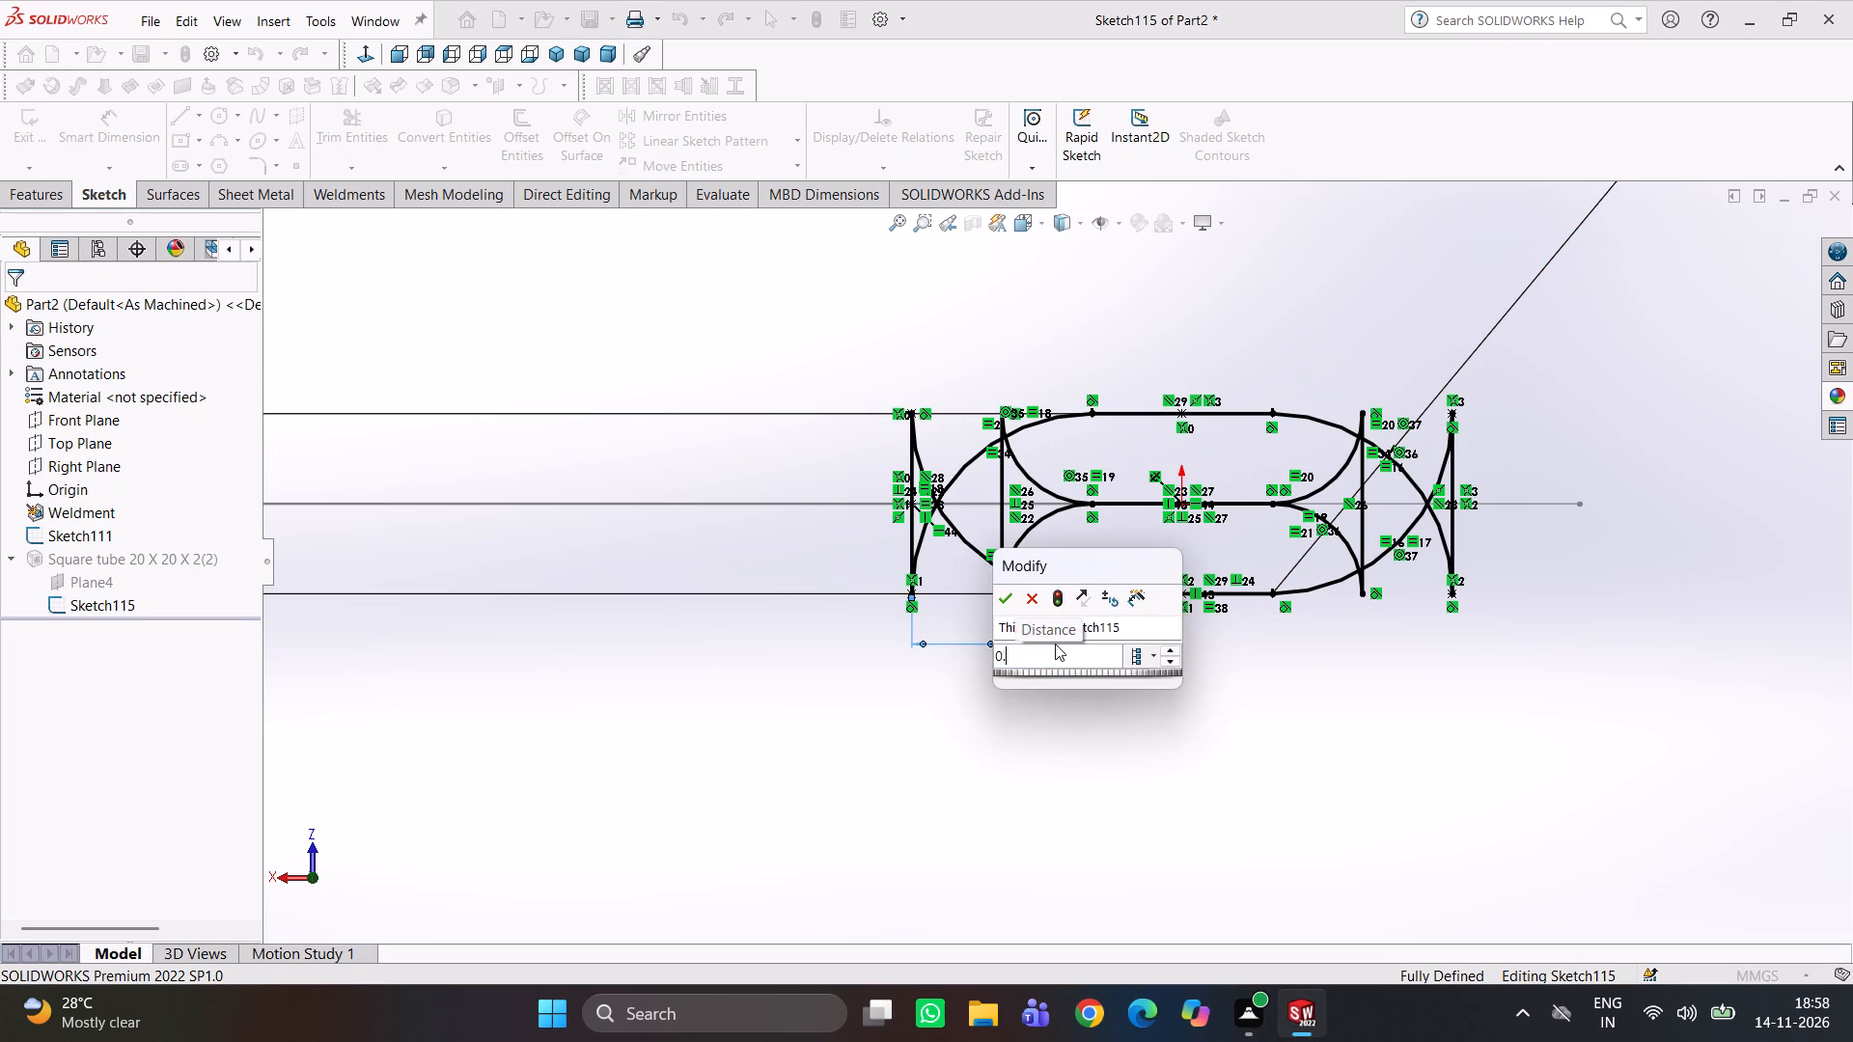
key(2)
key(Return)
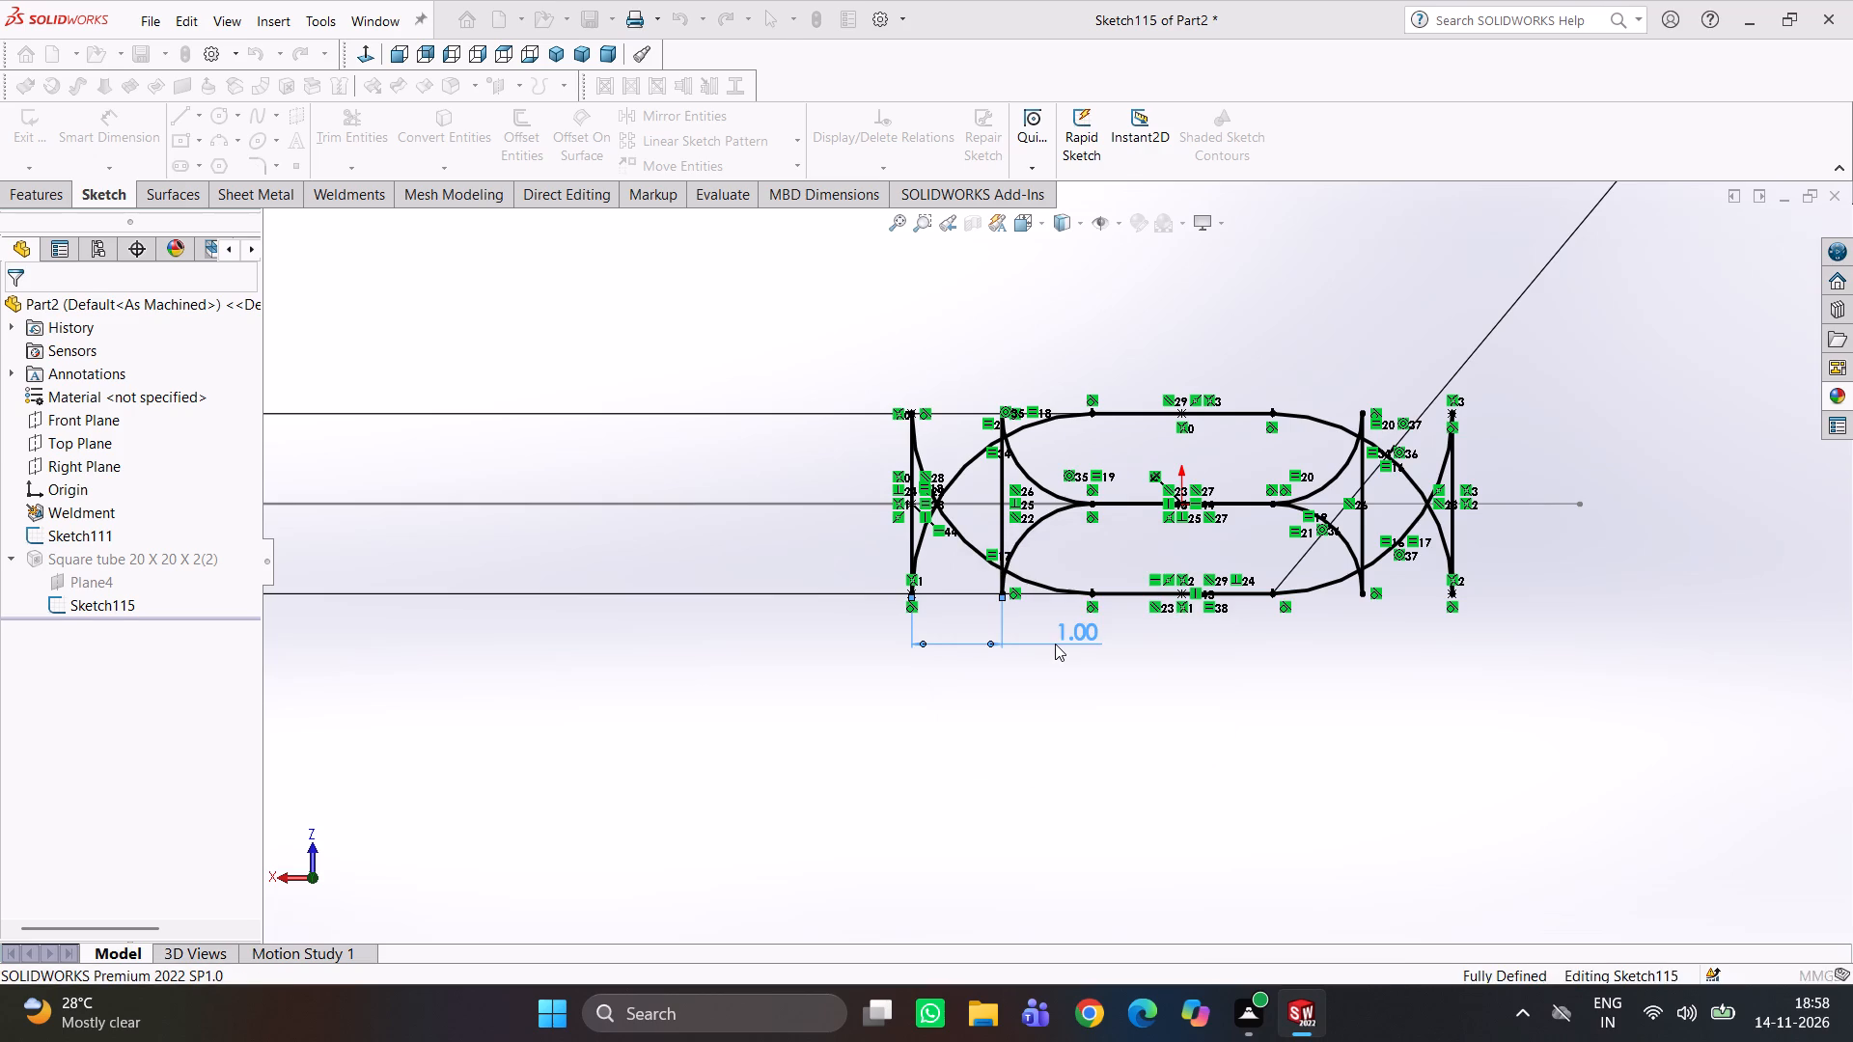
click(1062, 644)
Examine the inner and outer contours of the reduced tube profile.
scroll(1087, 691, up, 4)
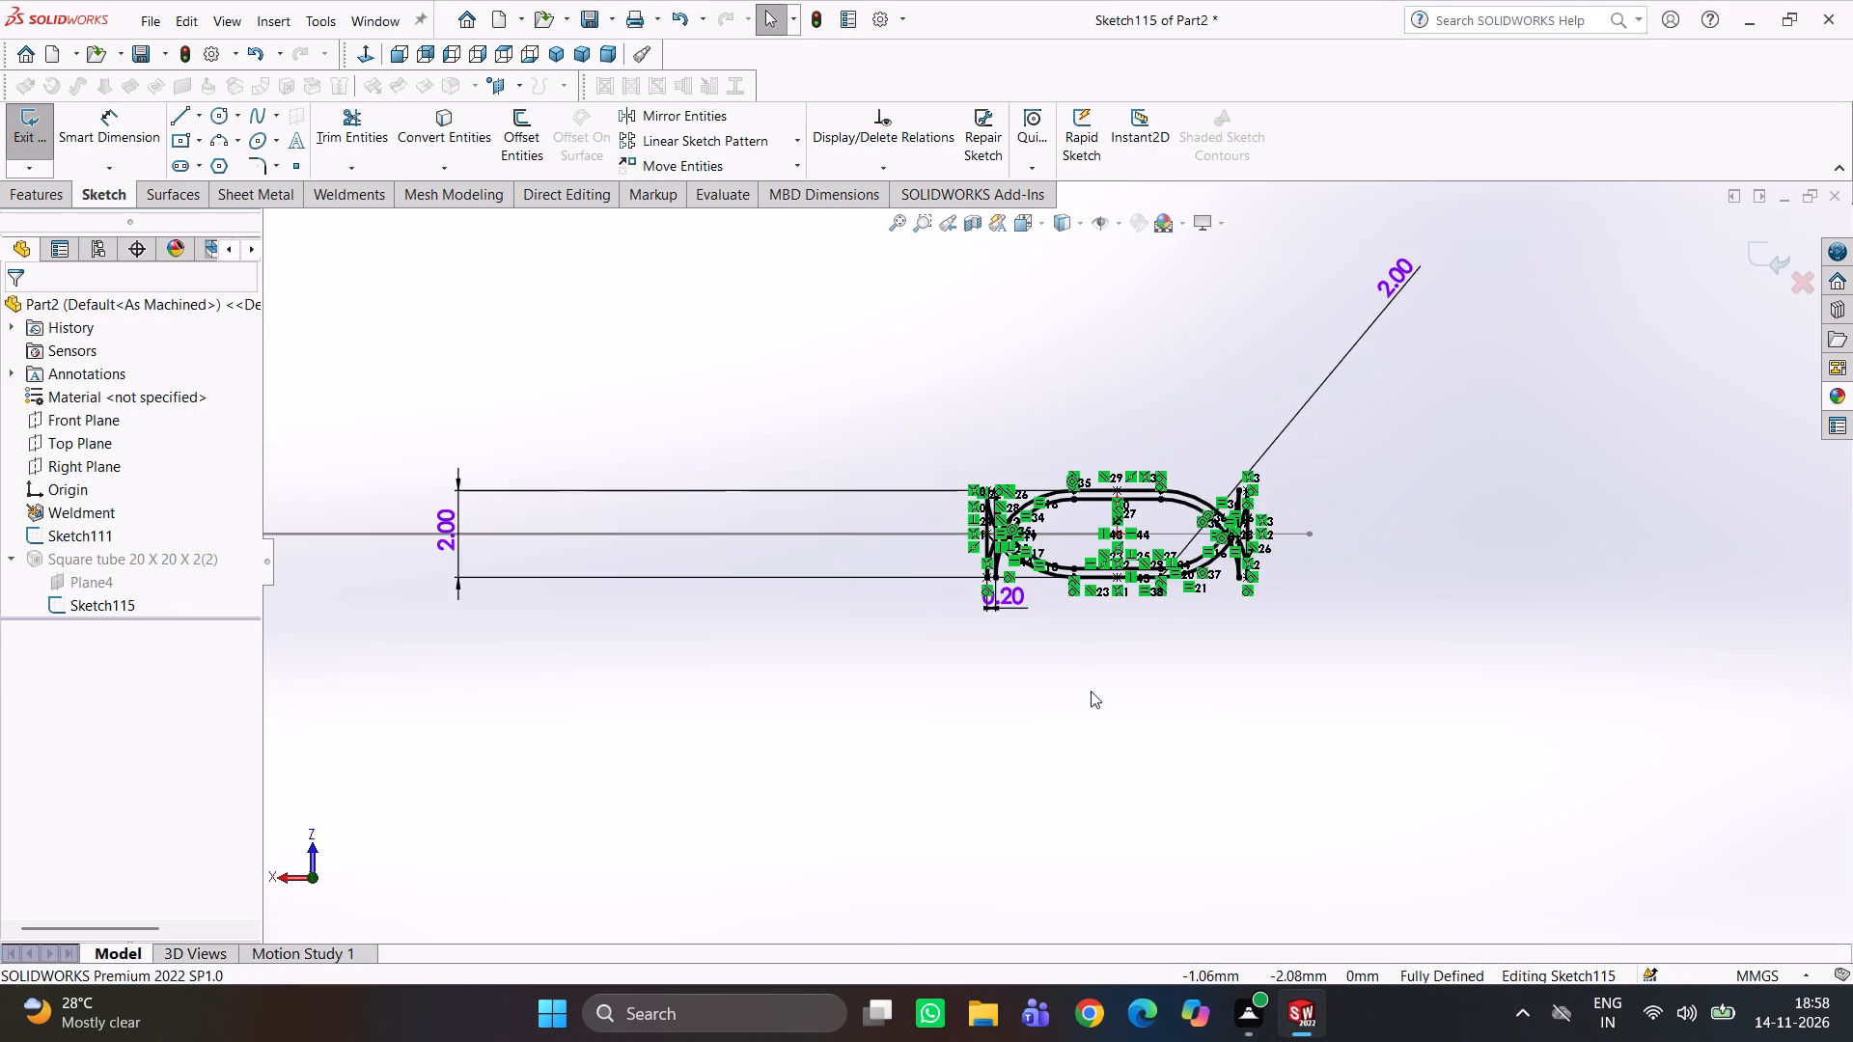
scroll(1082, 658, up, 3)
scroll(1096, 639, down, 3)
scroll(1121, 444, down, 4)
scroll(1009, 479, up, 5)
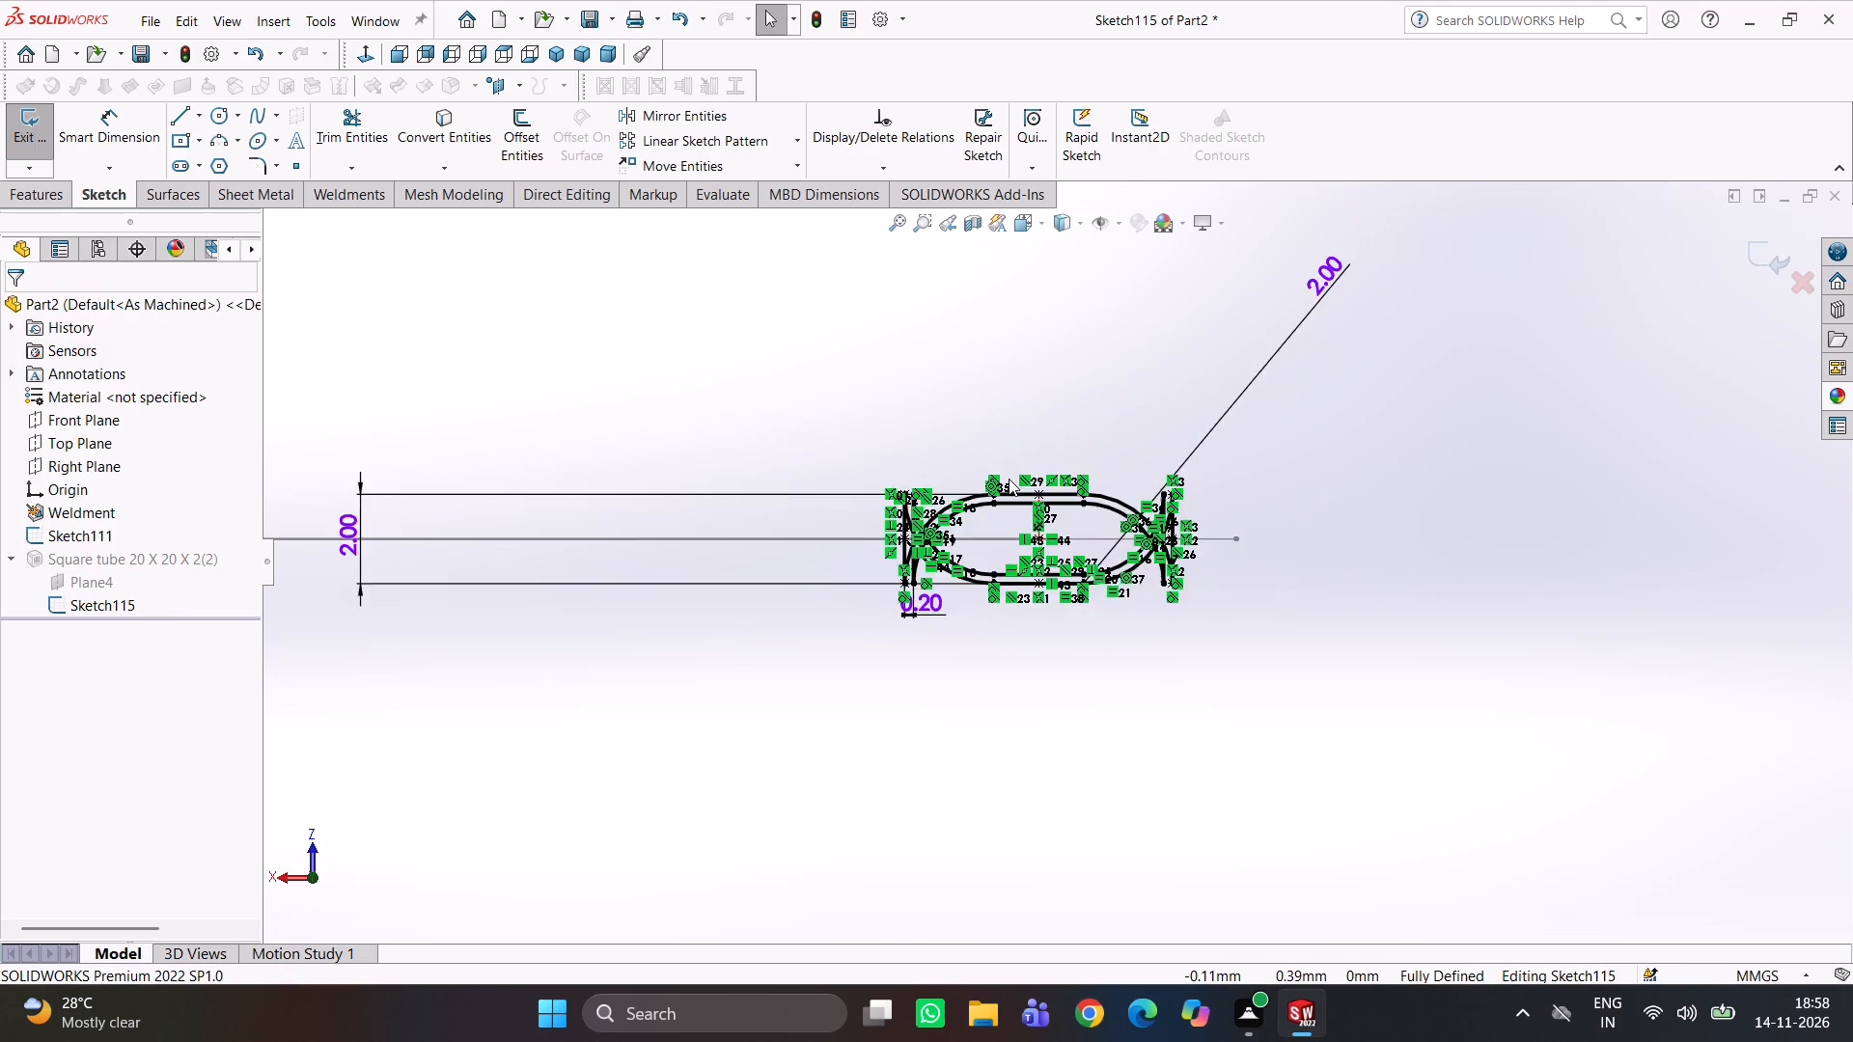
scroll(1009, 479, up, 2)
scroll(1034, 536, down, 9)
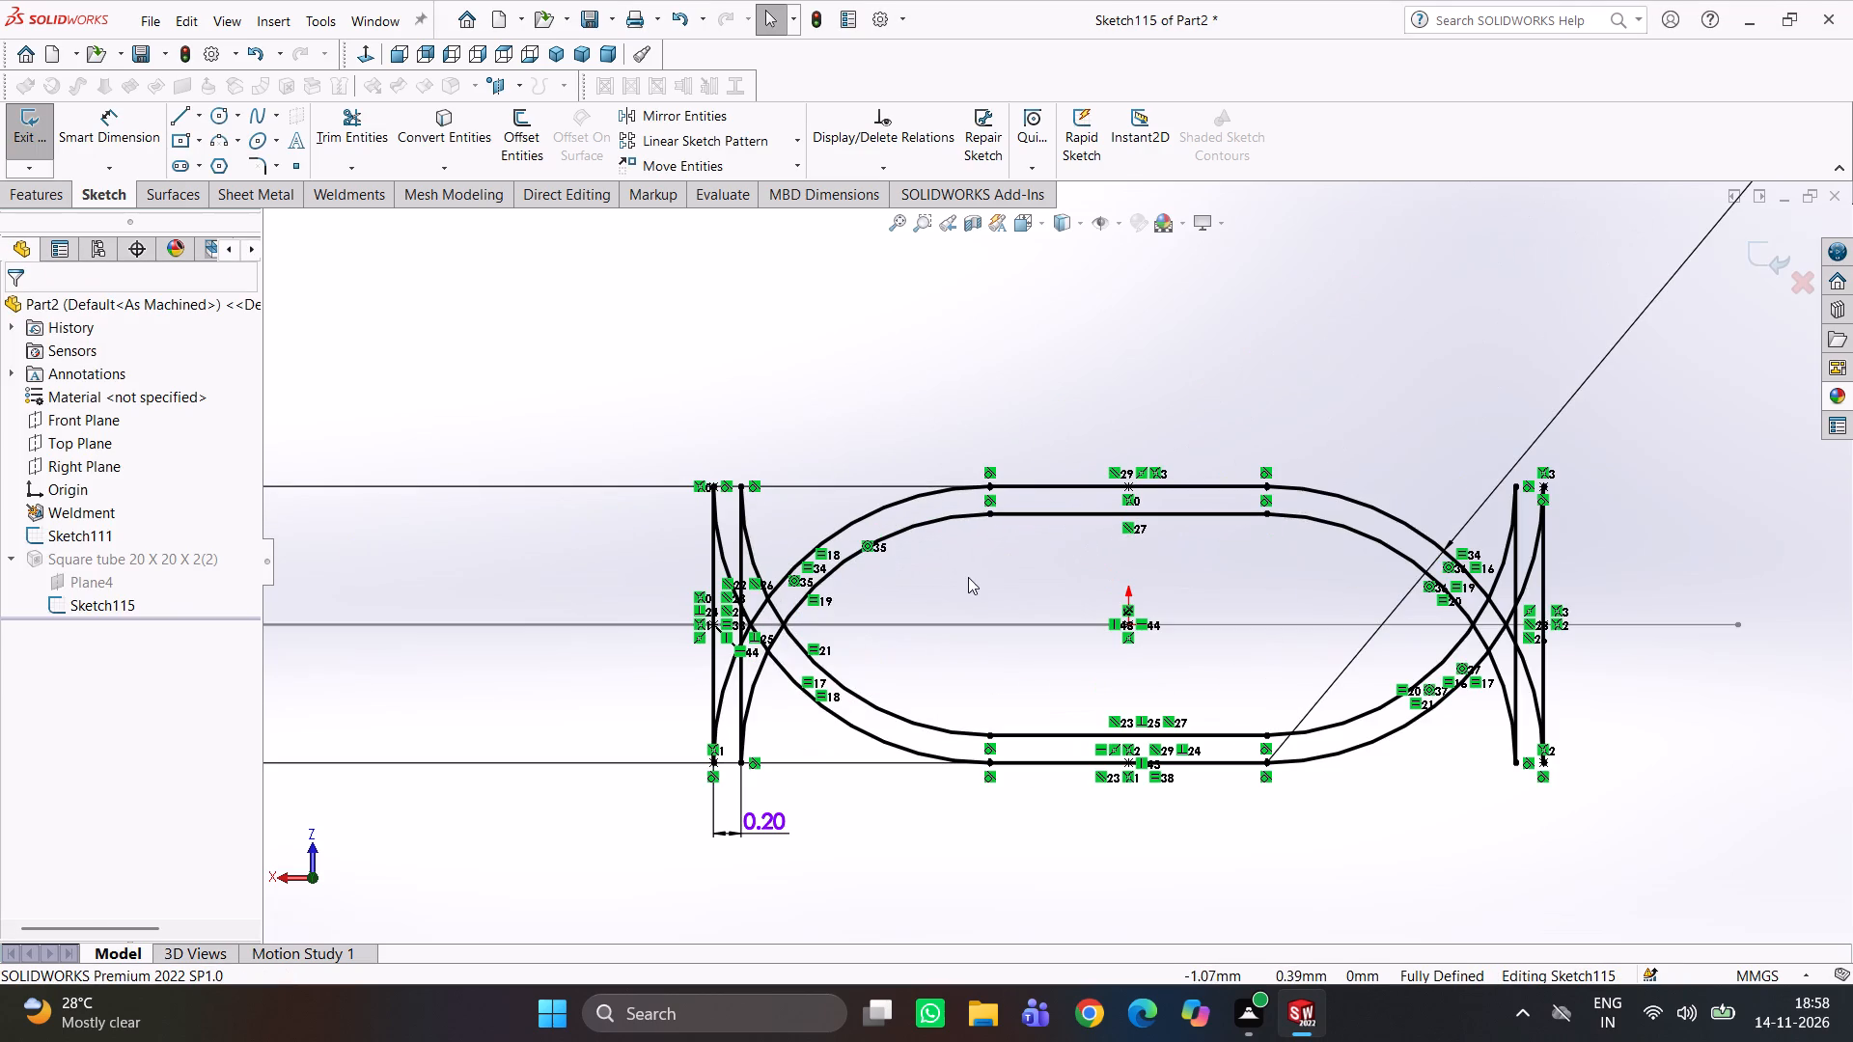
scroll(1146, 531, up, 8)
scroll(1023, 585, up, 2)
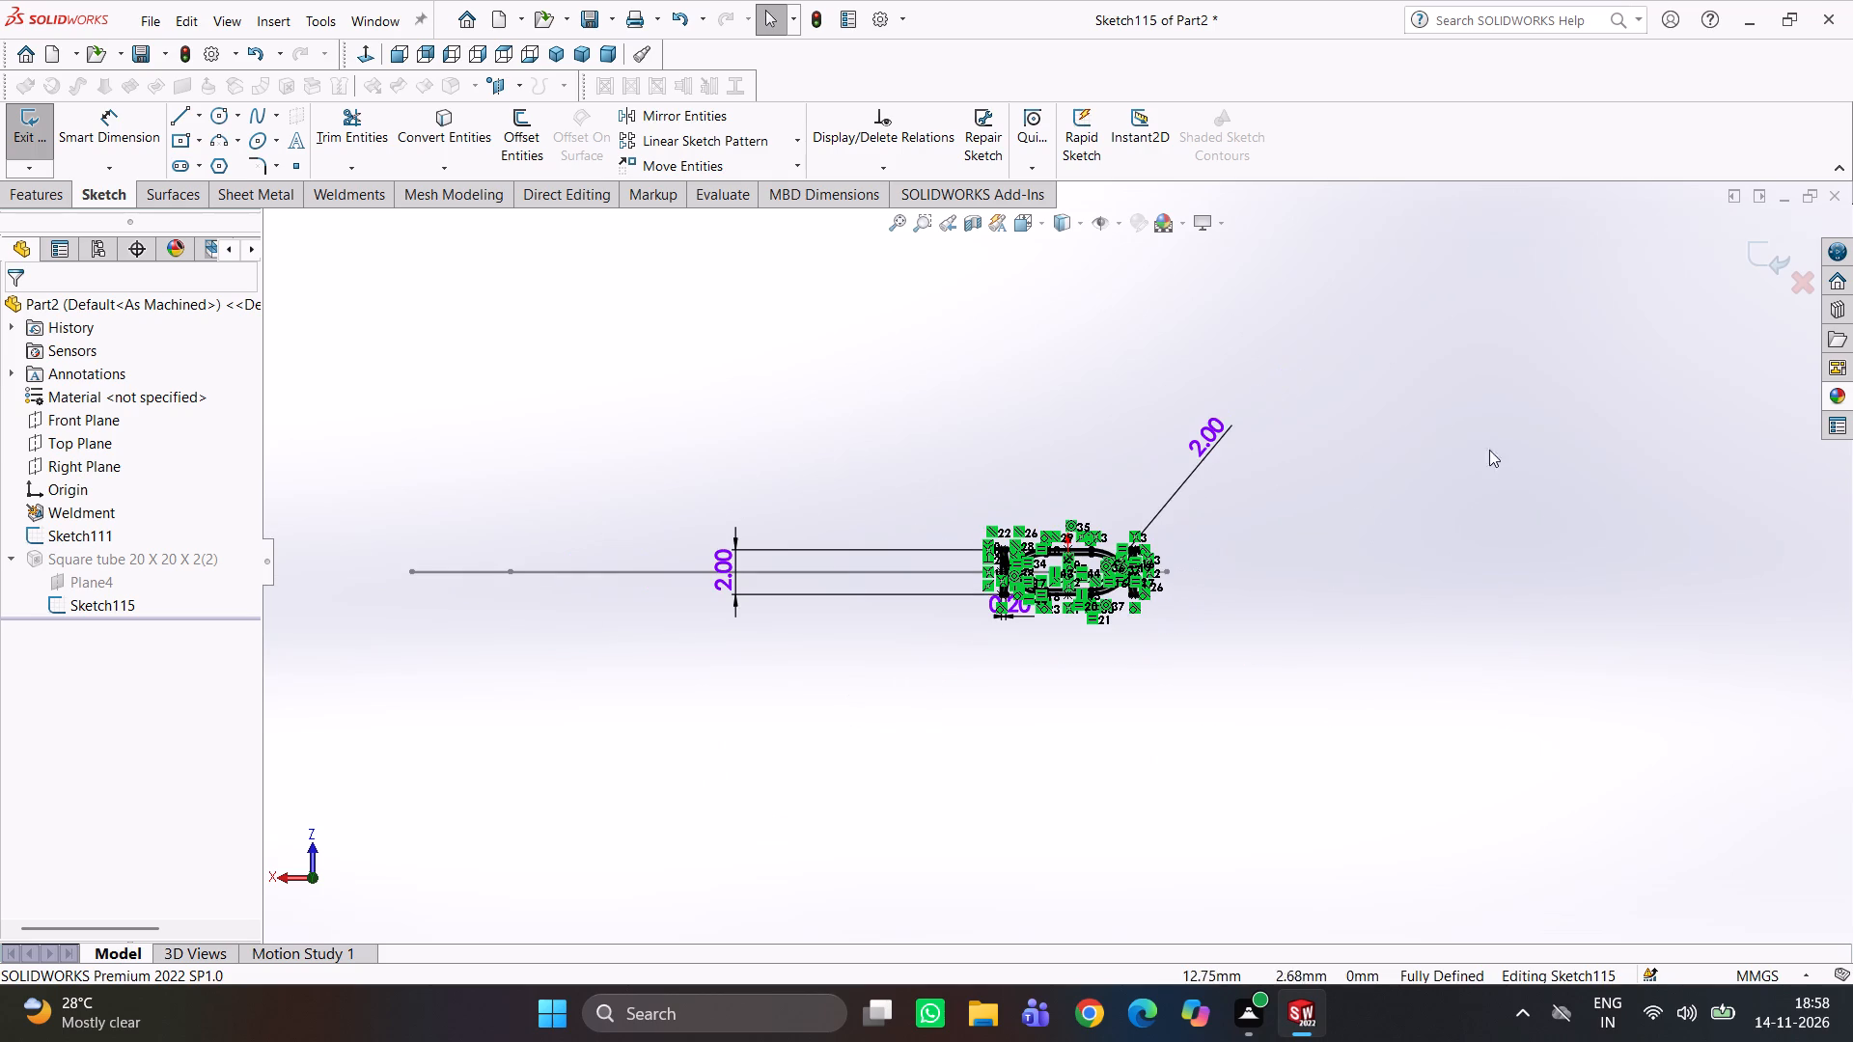
scroll(1052, 604, down, 3)
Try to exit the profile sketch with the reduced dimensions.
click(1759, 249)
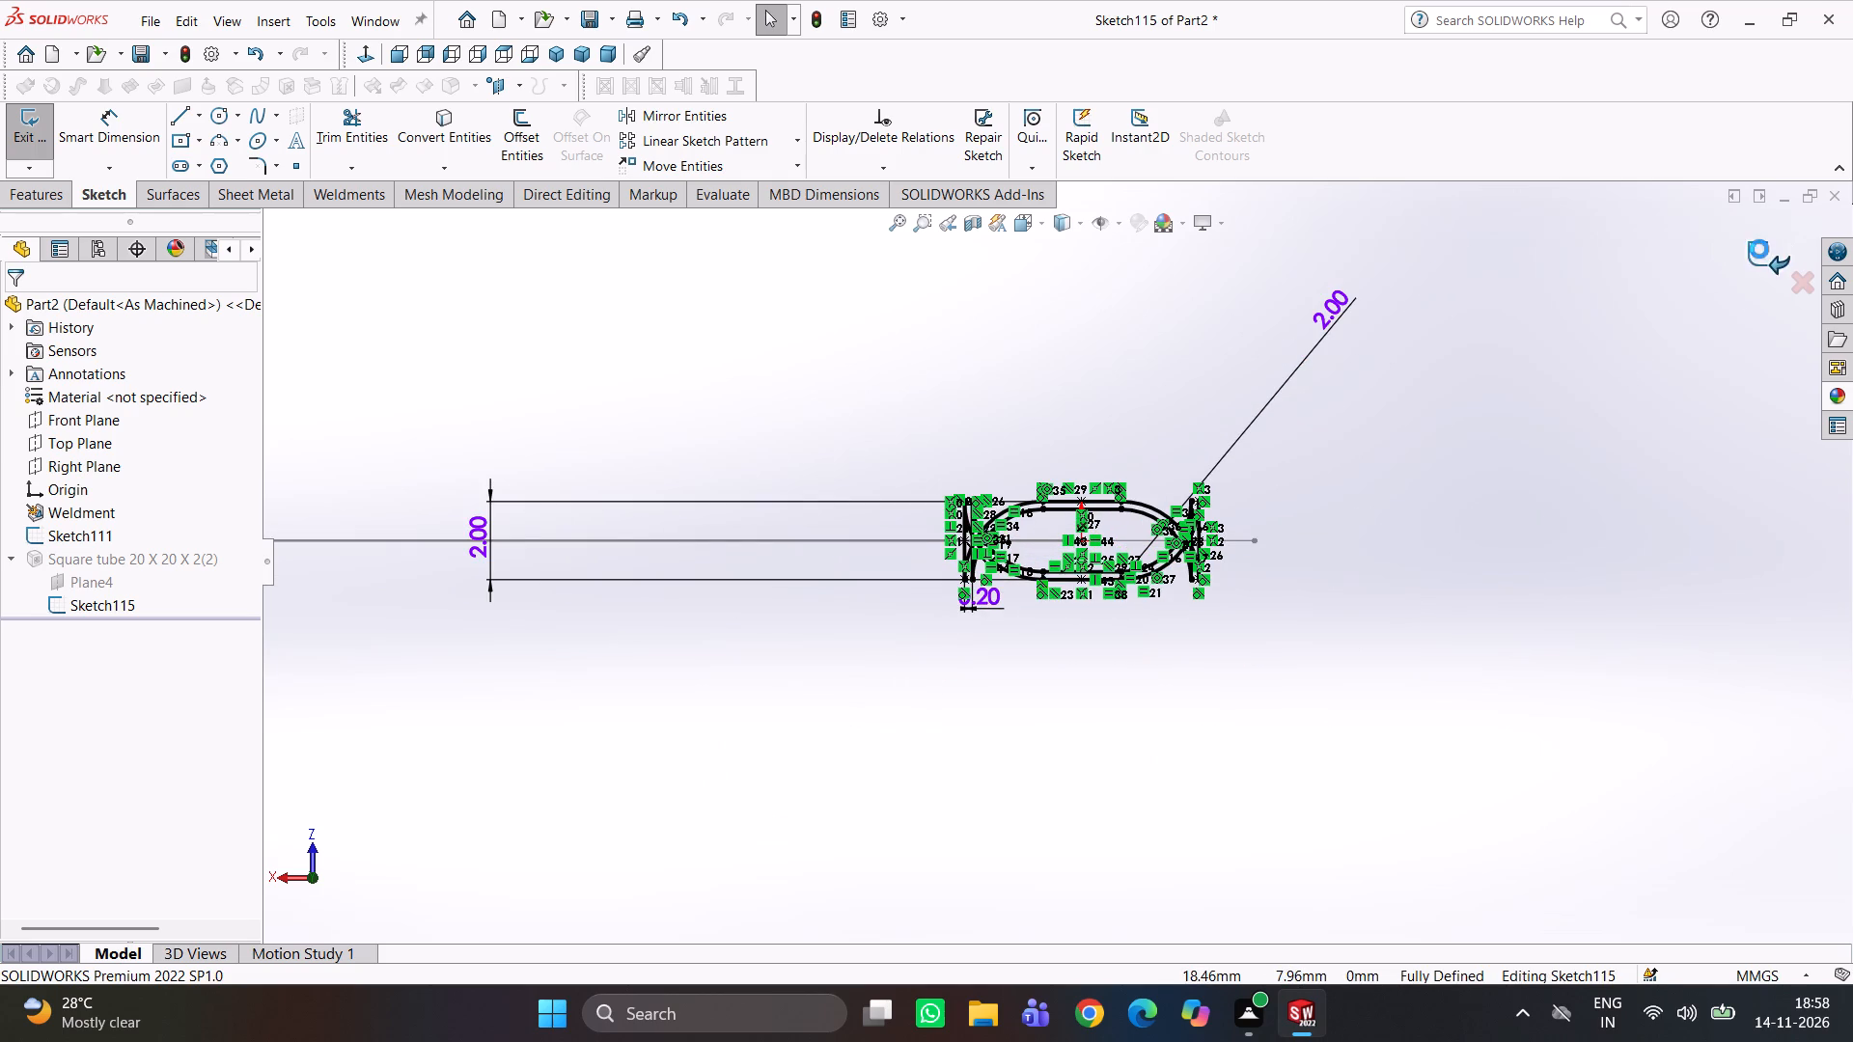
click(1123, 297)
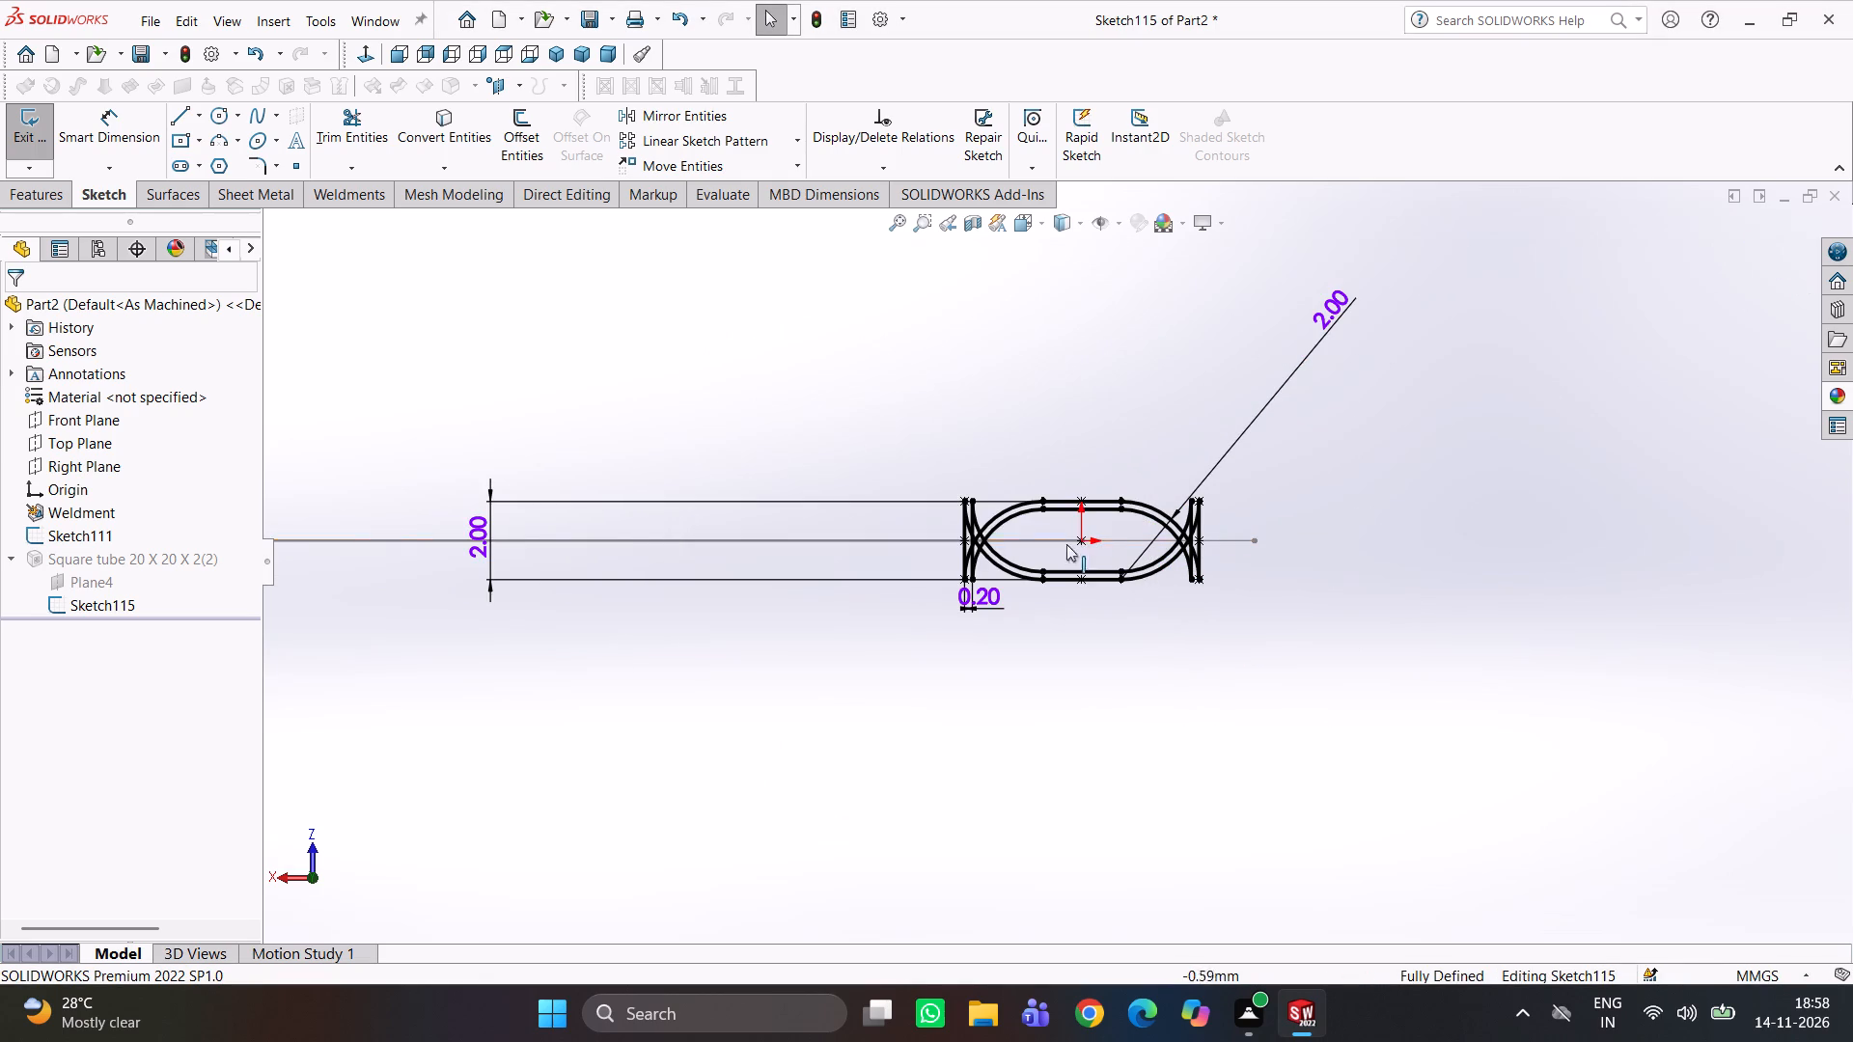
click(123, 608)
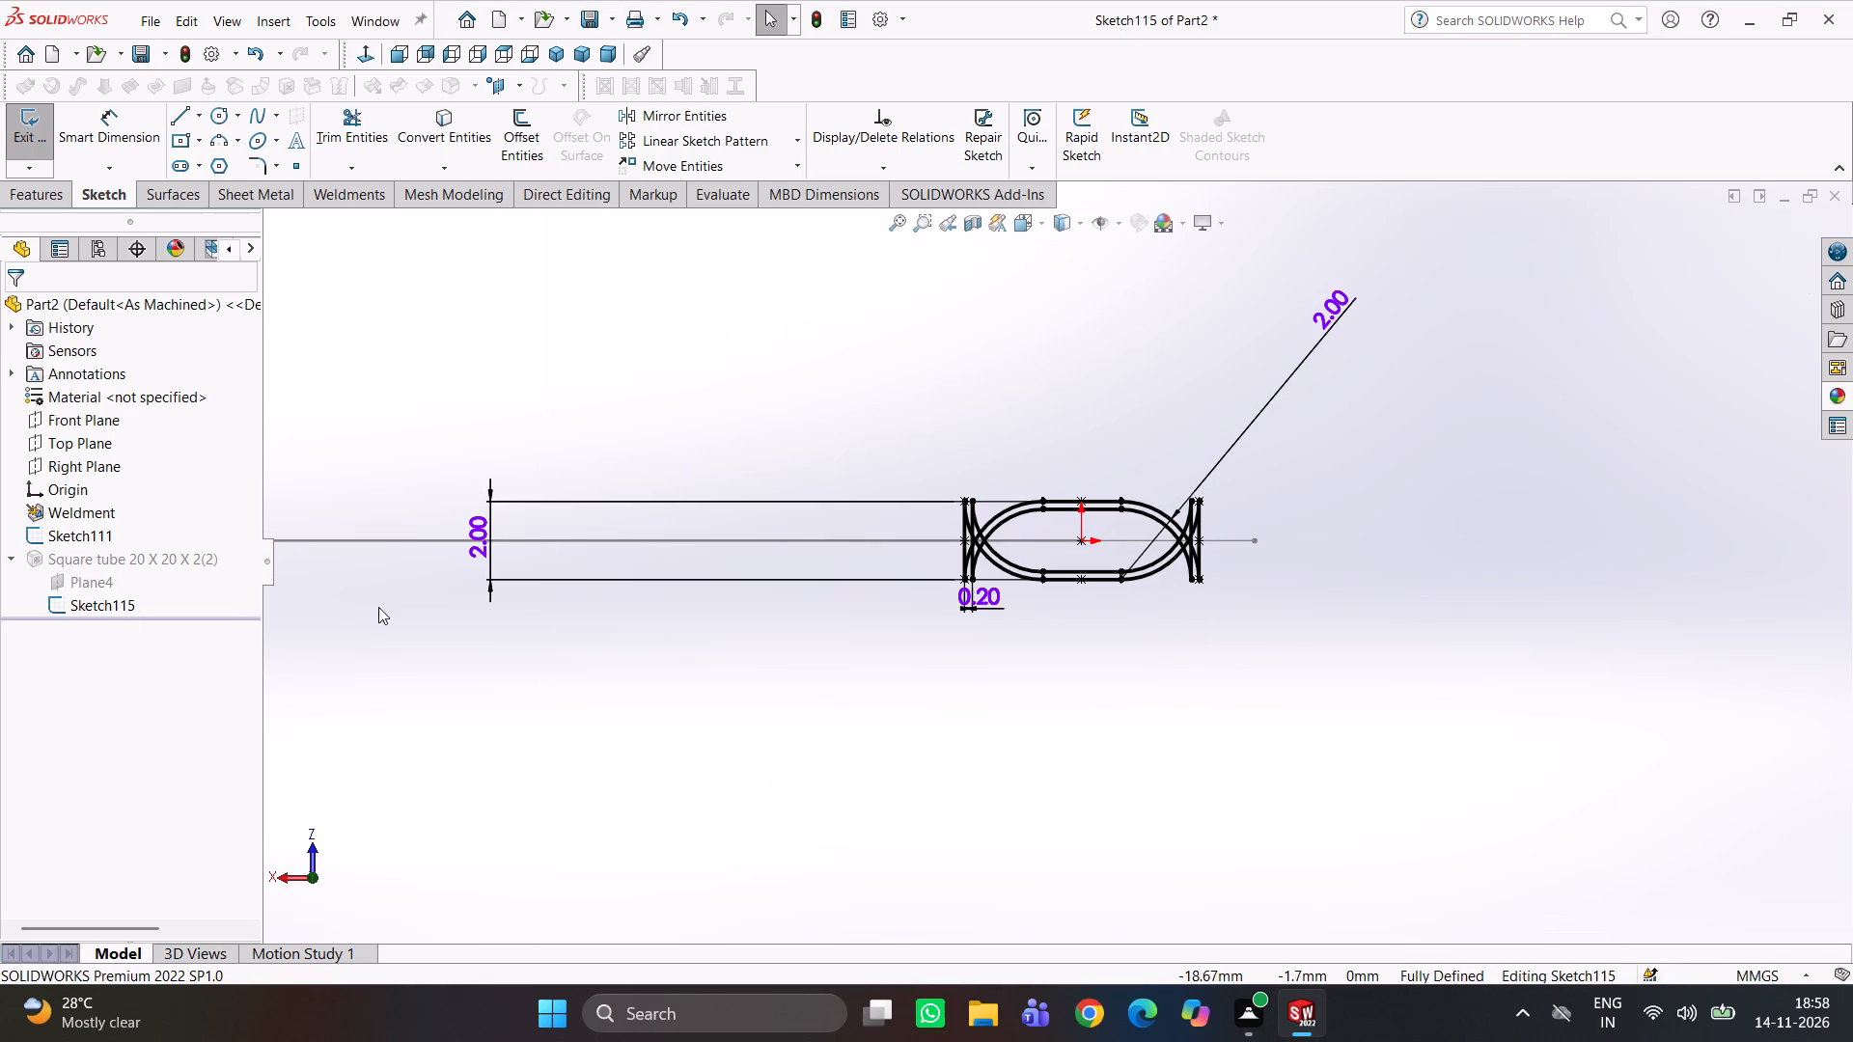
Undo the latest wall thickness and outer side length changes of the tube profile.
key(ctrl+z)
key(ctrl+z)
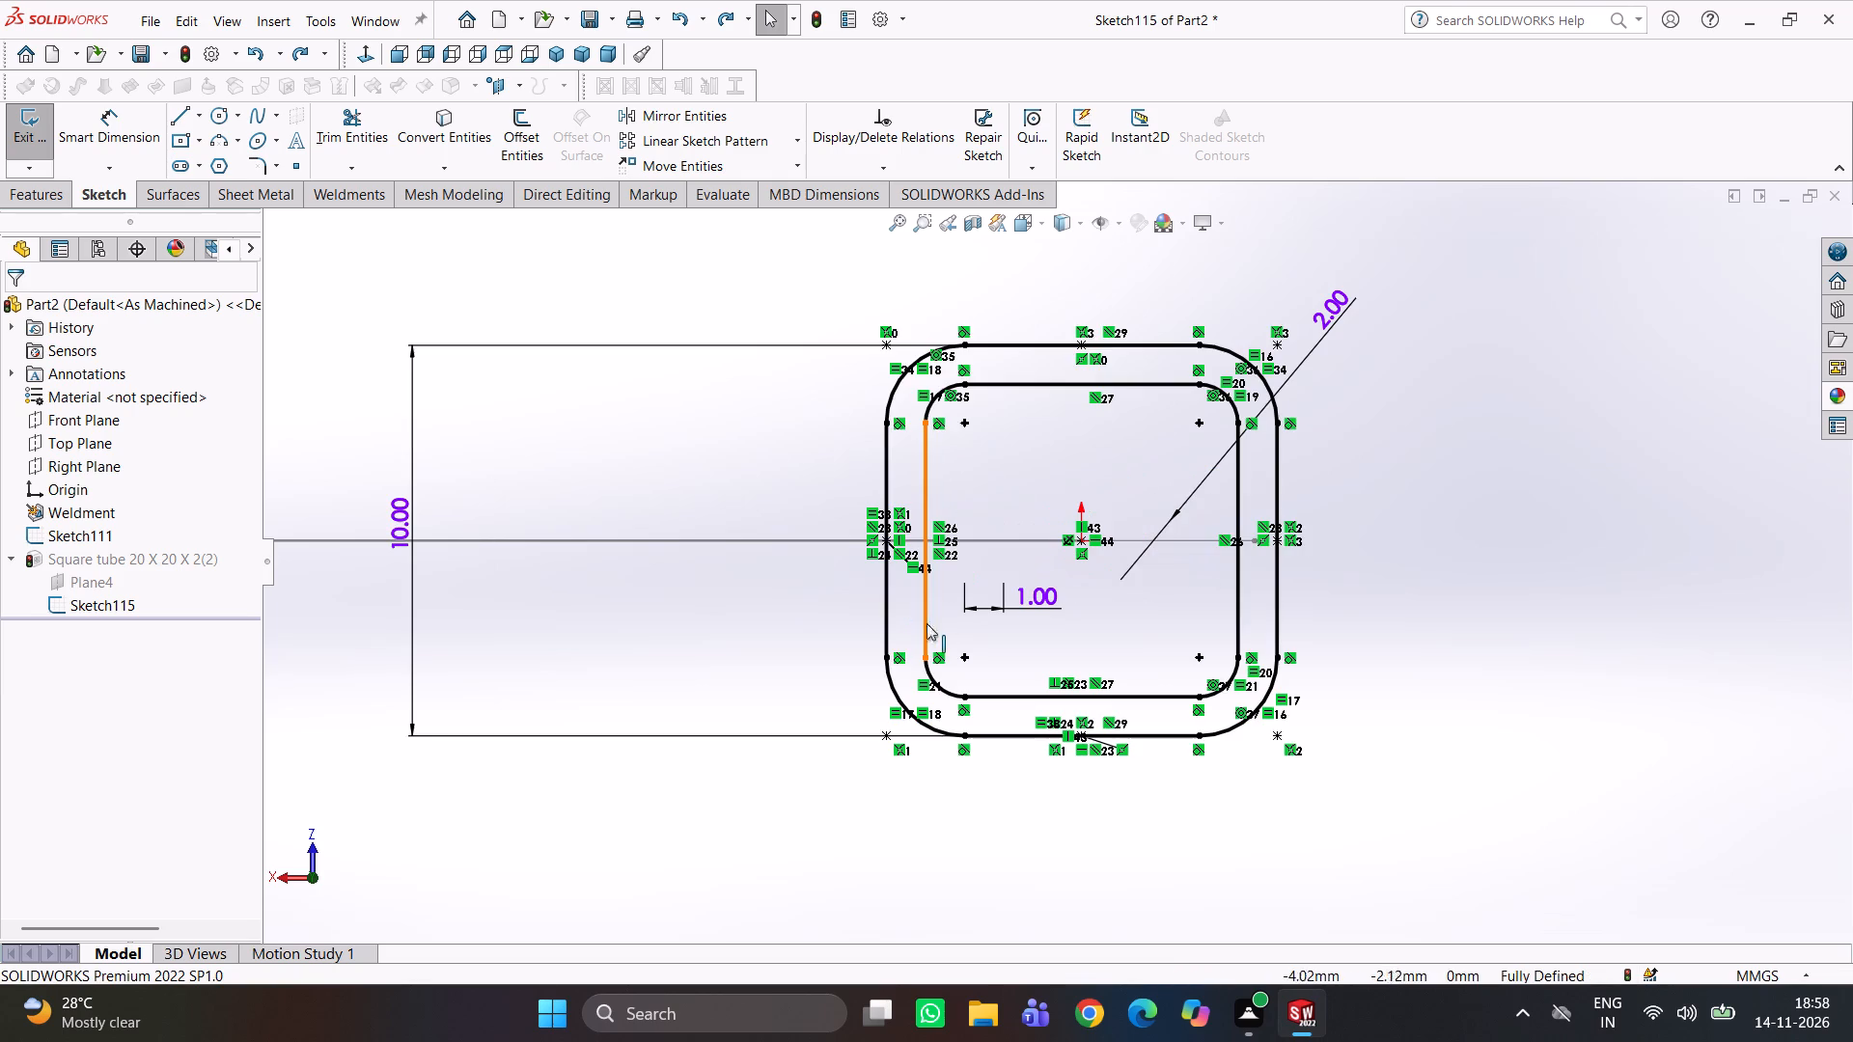
Set the wall thickness of the tube profile to 0.5 mm.
scroll(1102, 569, up, 3)
click(1219, 515)
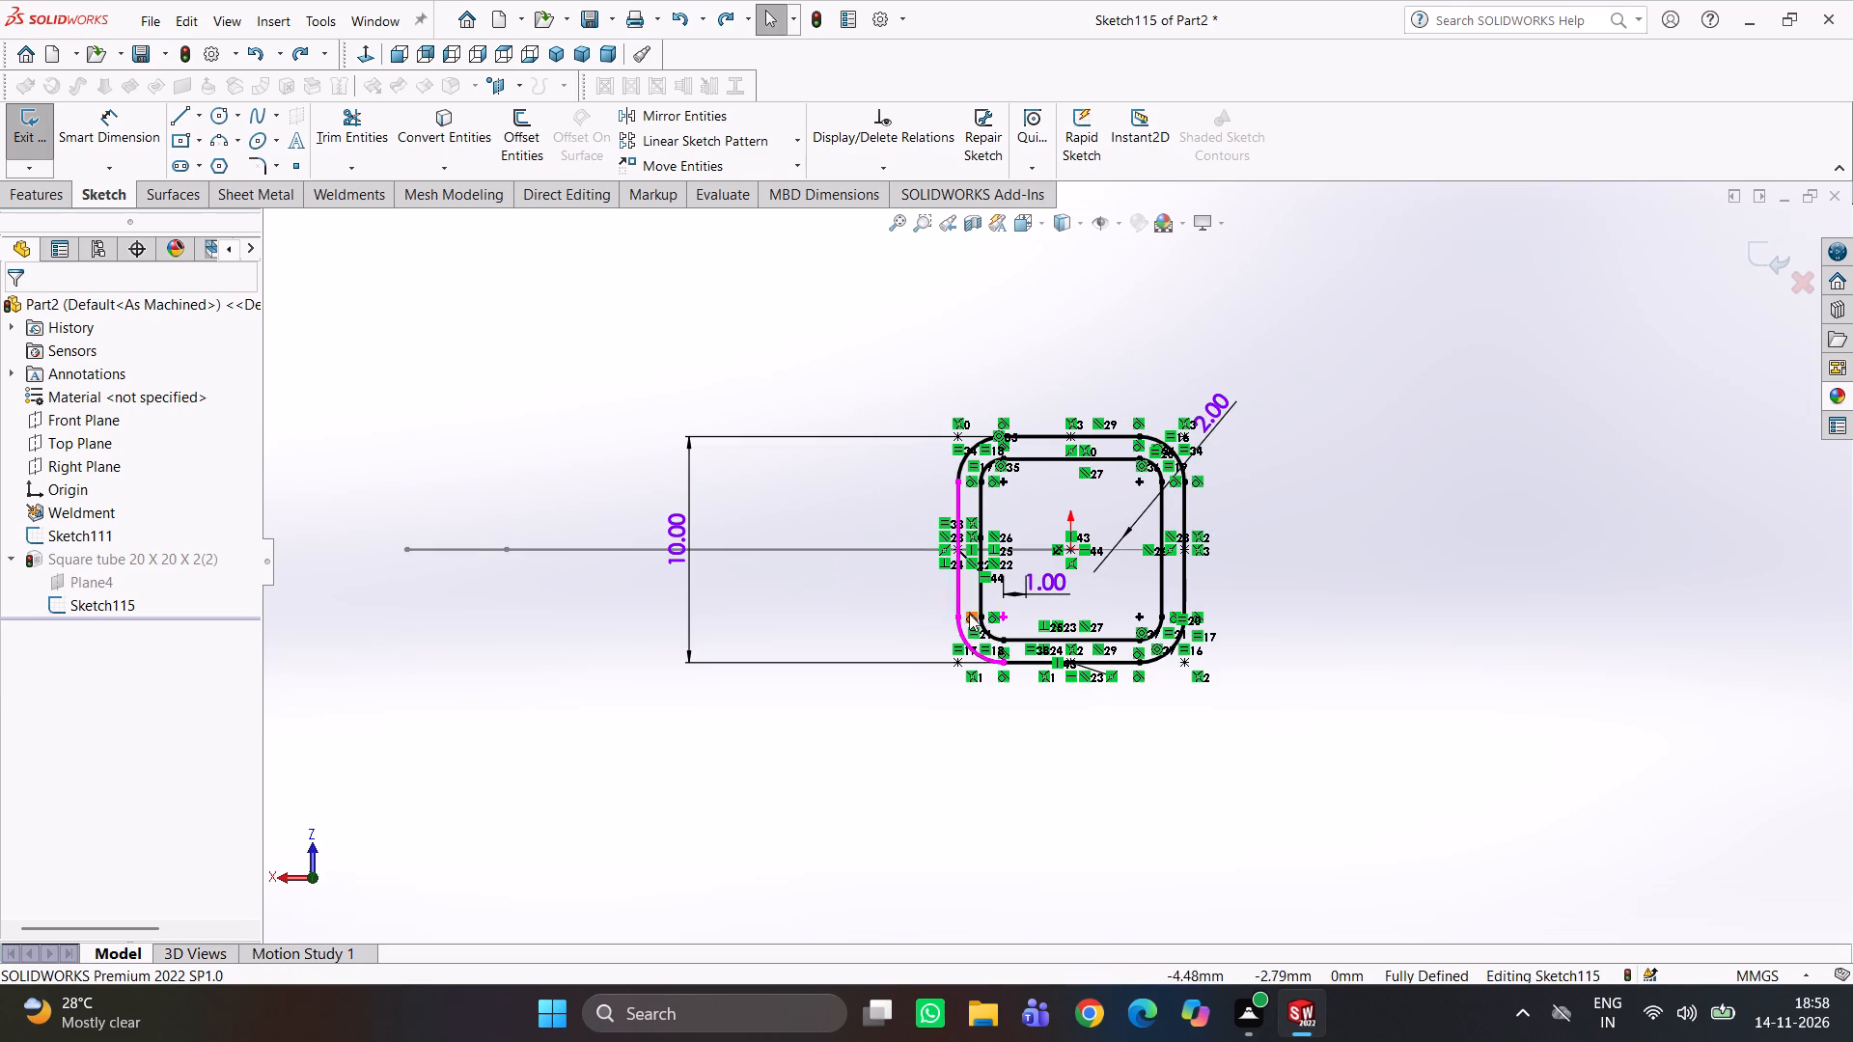
scroll(985, 606, down, 3)
click(1124, 583)
scroll(1191, 506, up, 1)
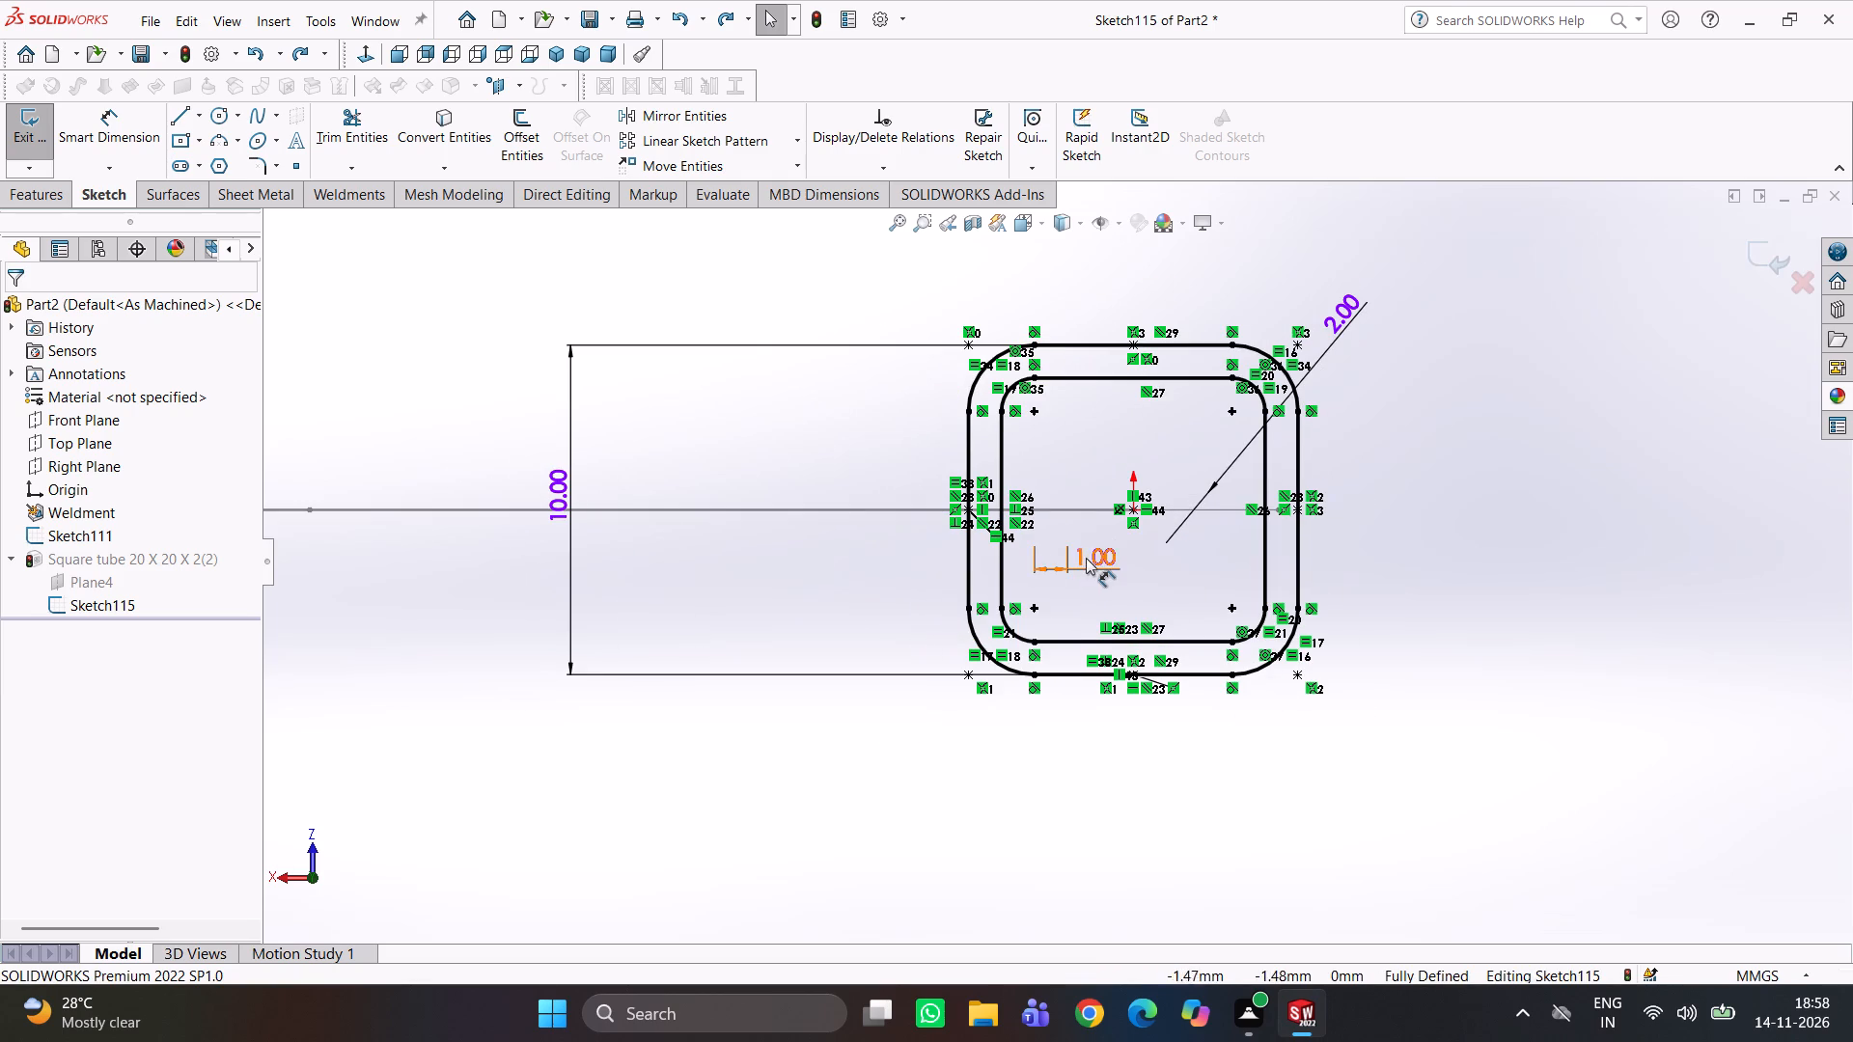
double_click(1086, 558)
text(0.5)
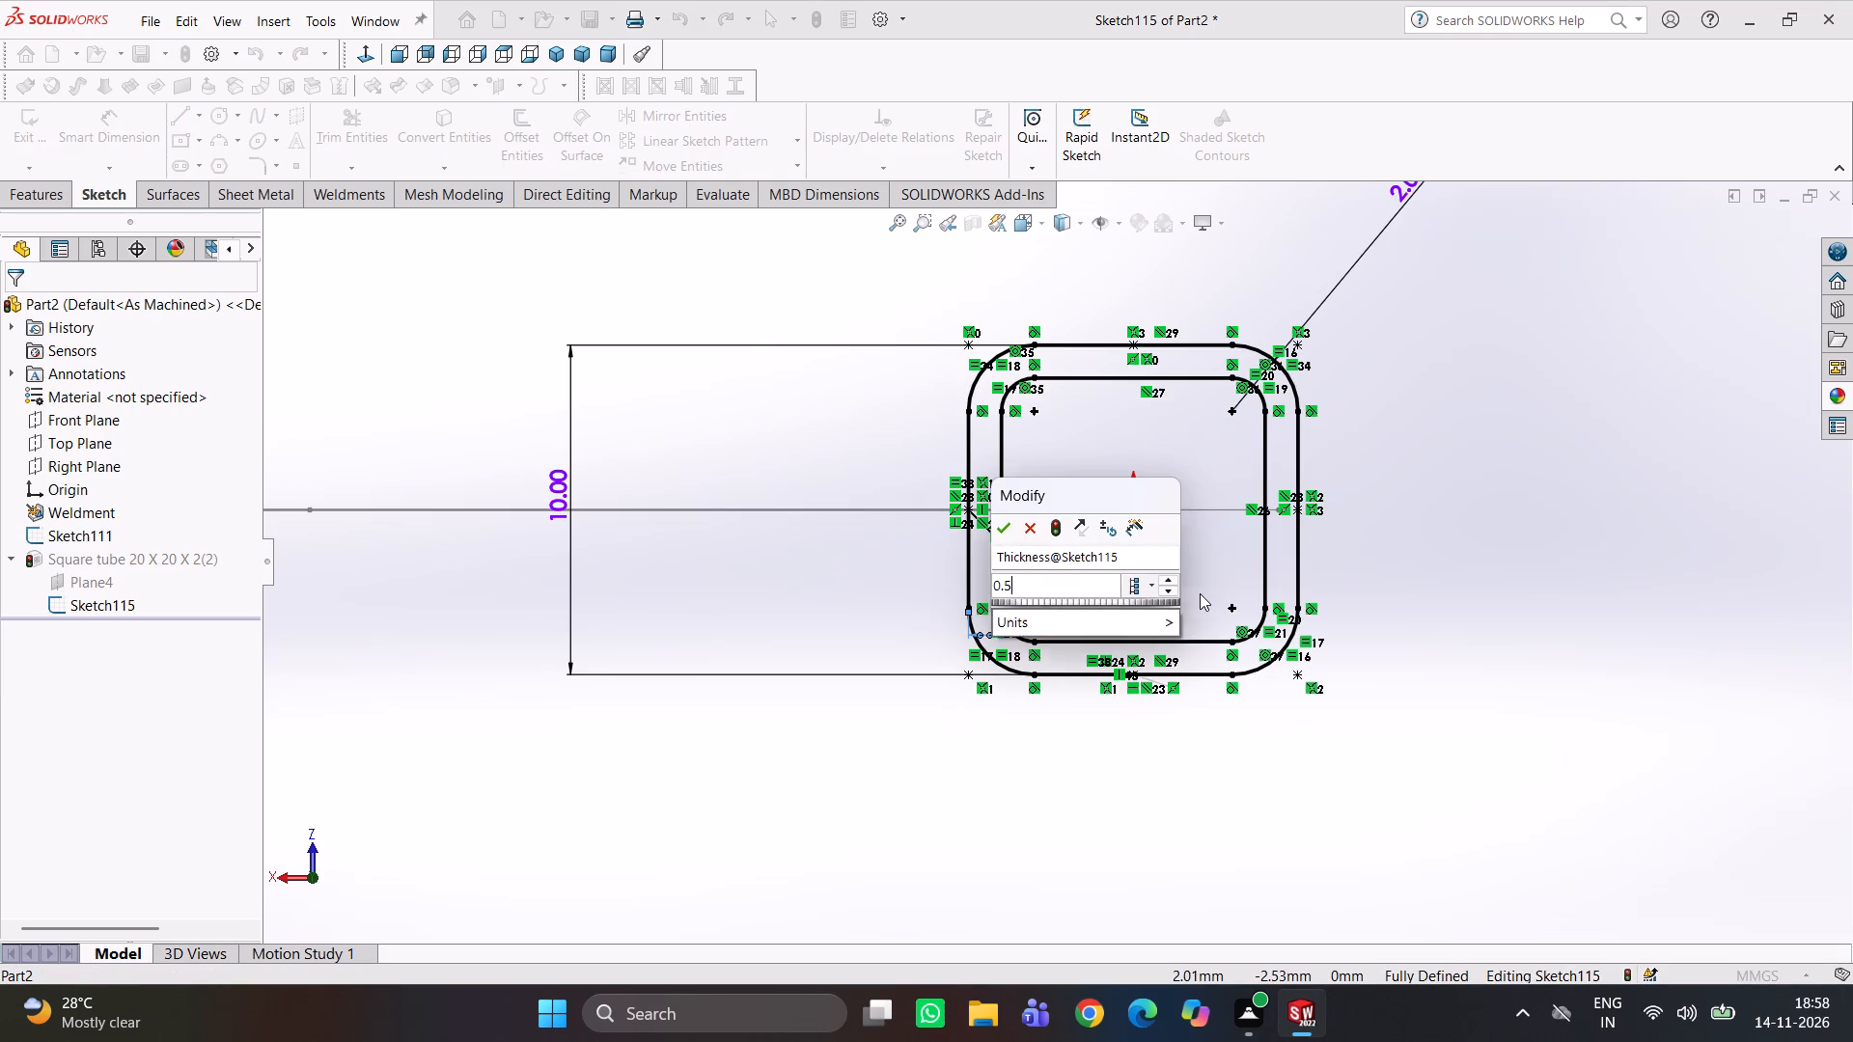
key(Return)
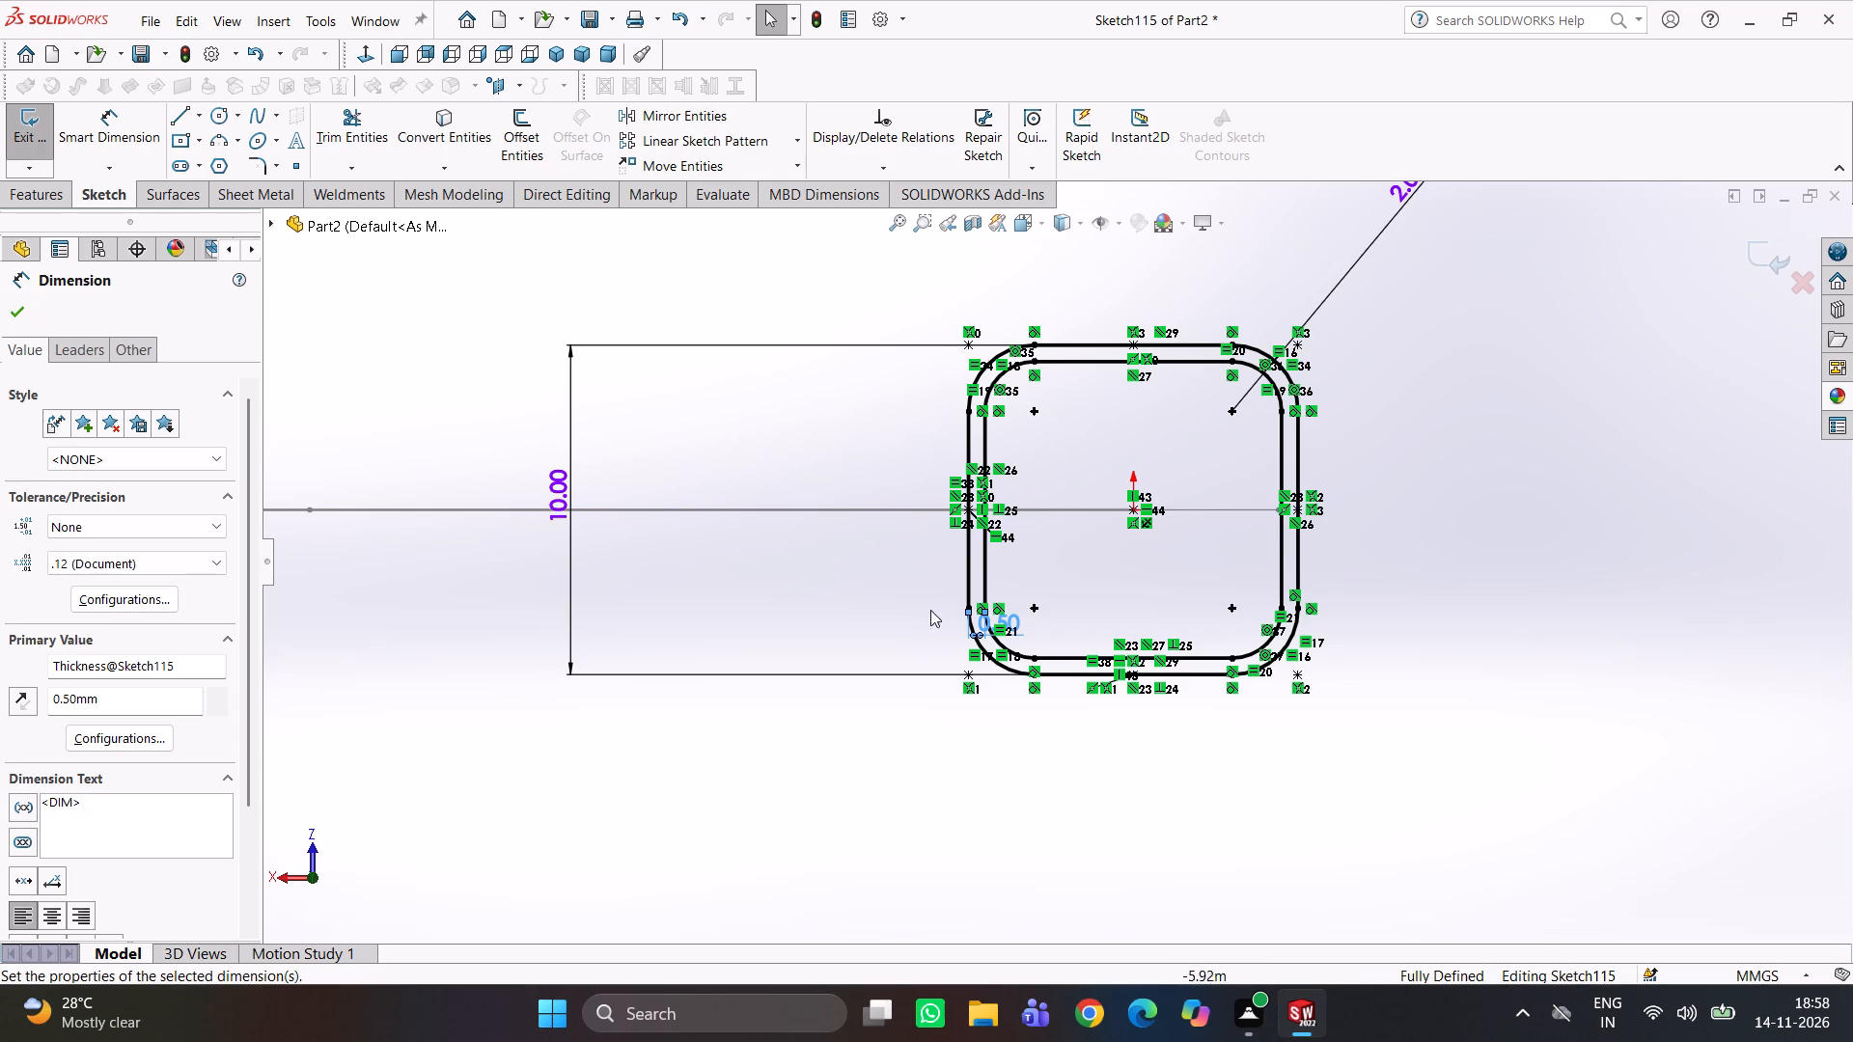
click(875, 610)
Set the outer side length of the tube profile to 5 mm.
double_click(547, 477)
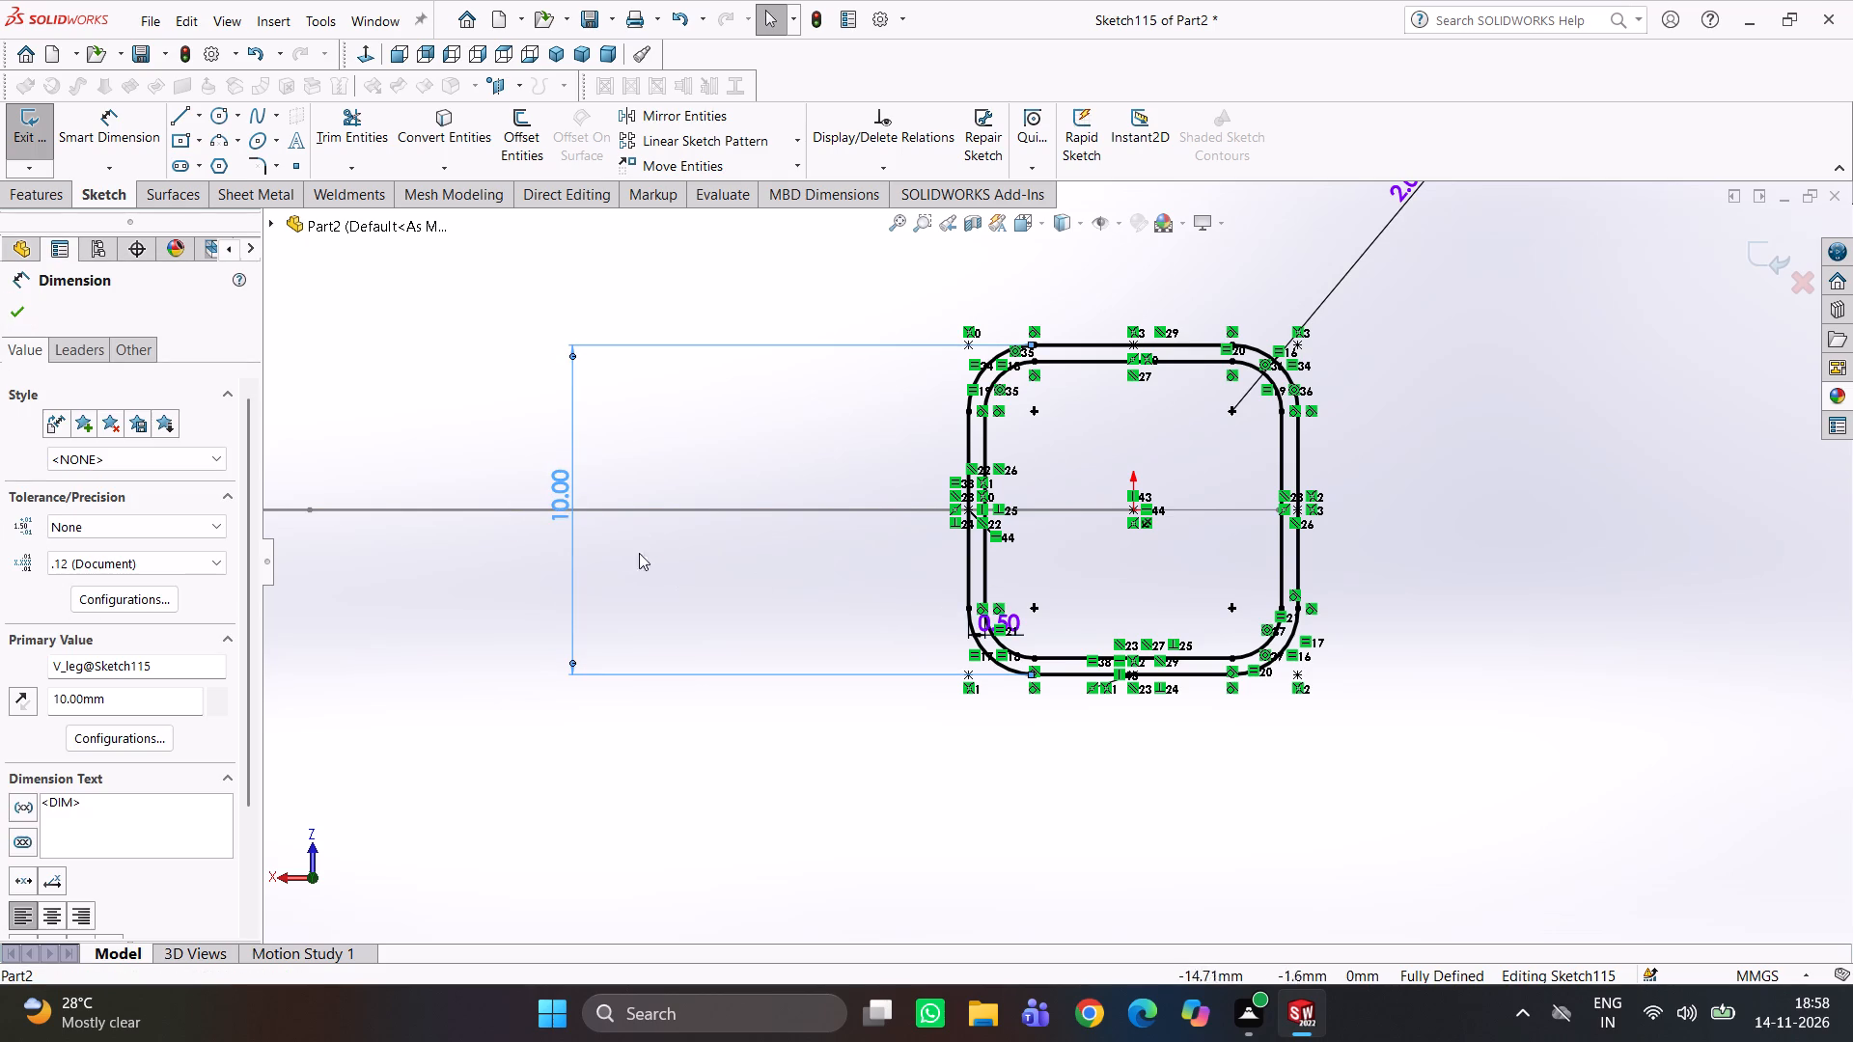
double_click(554, 480)
double_click(570, 497)
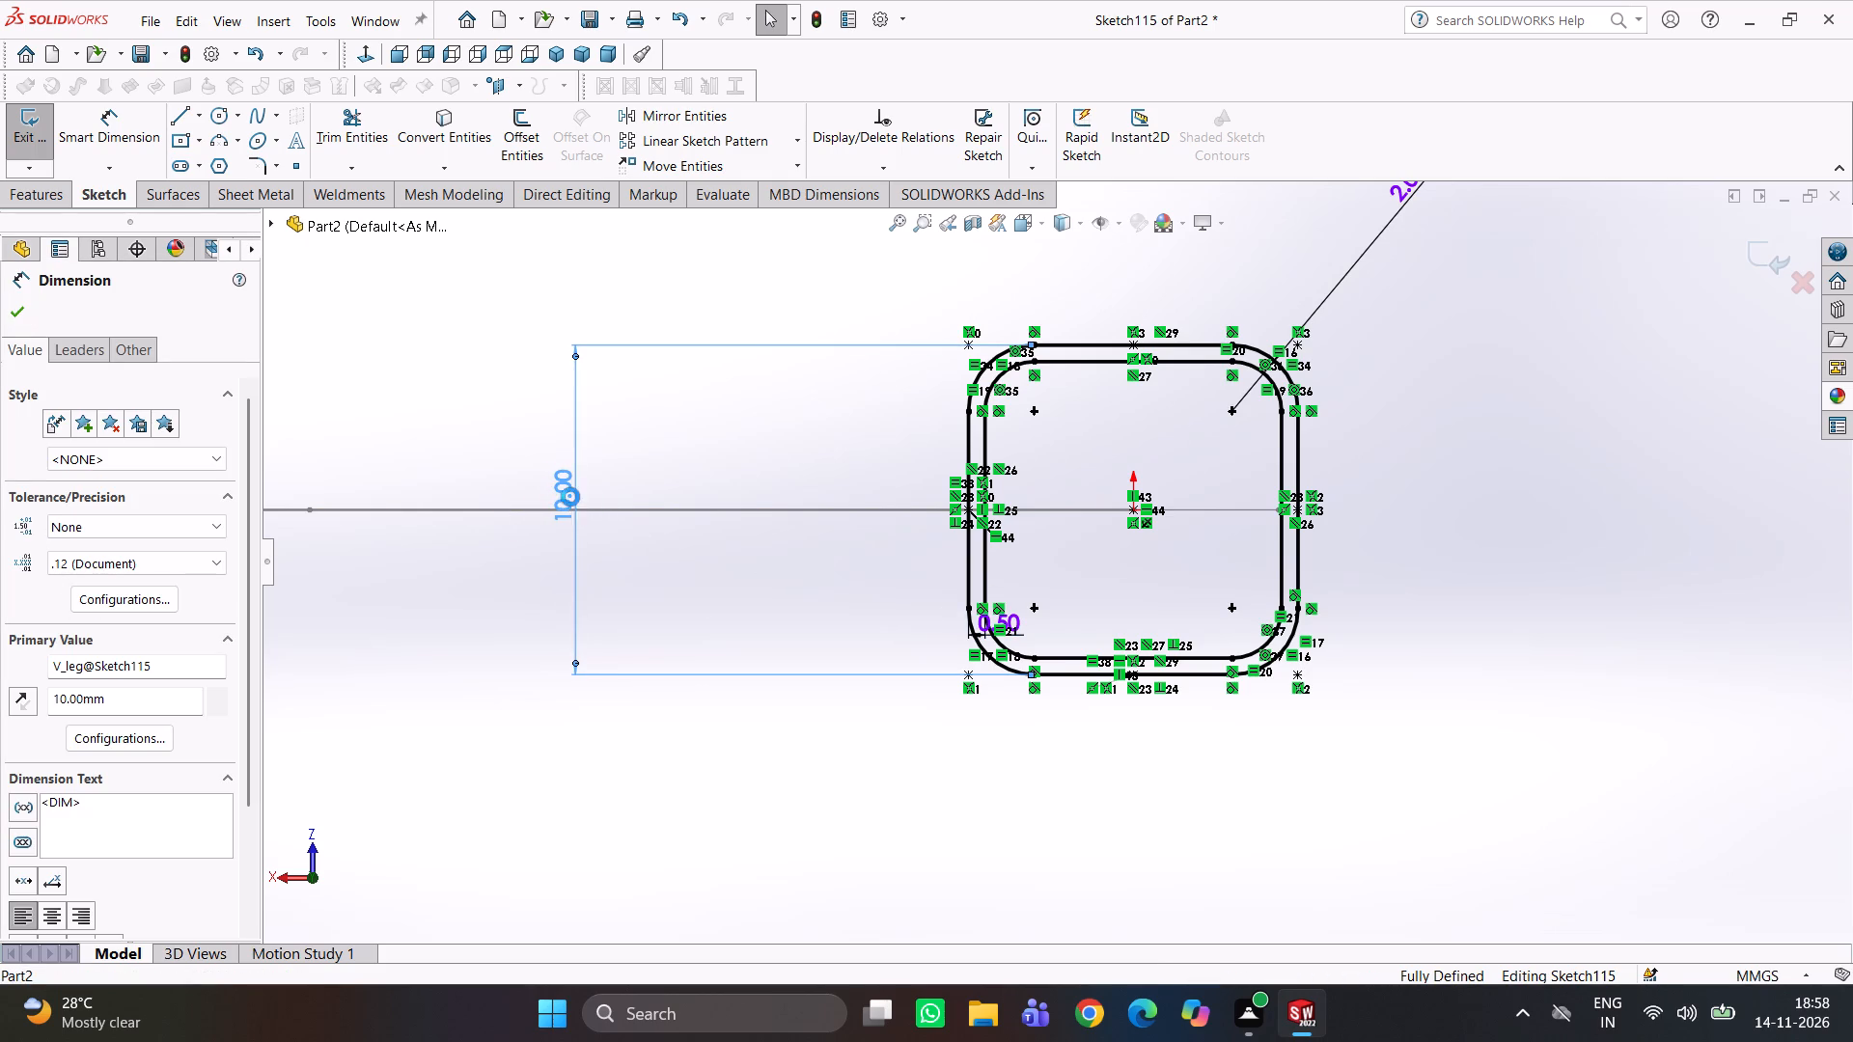
key(5)
key(Return)
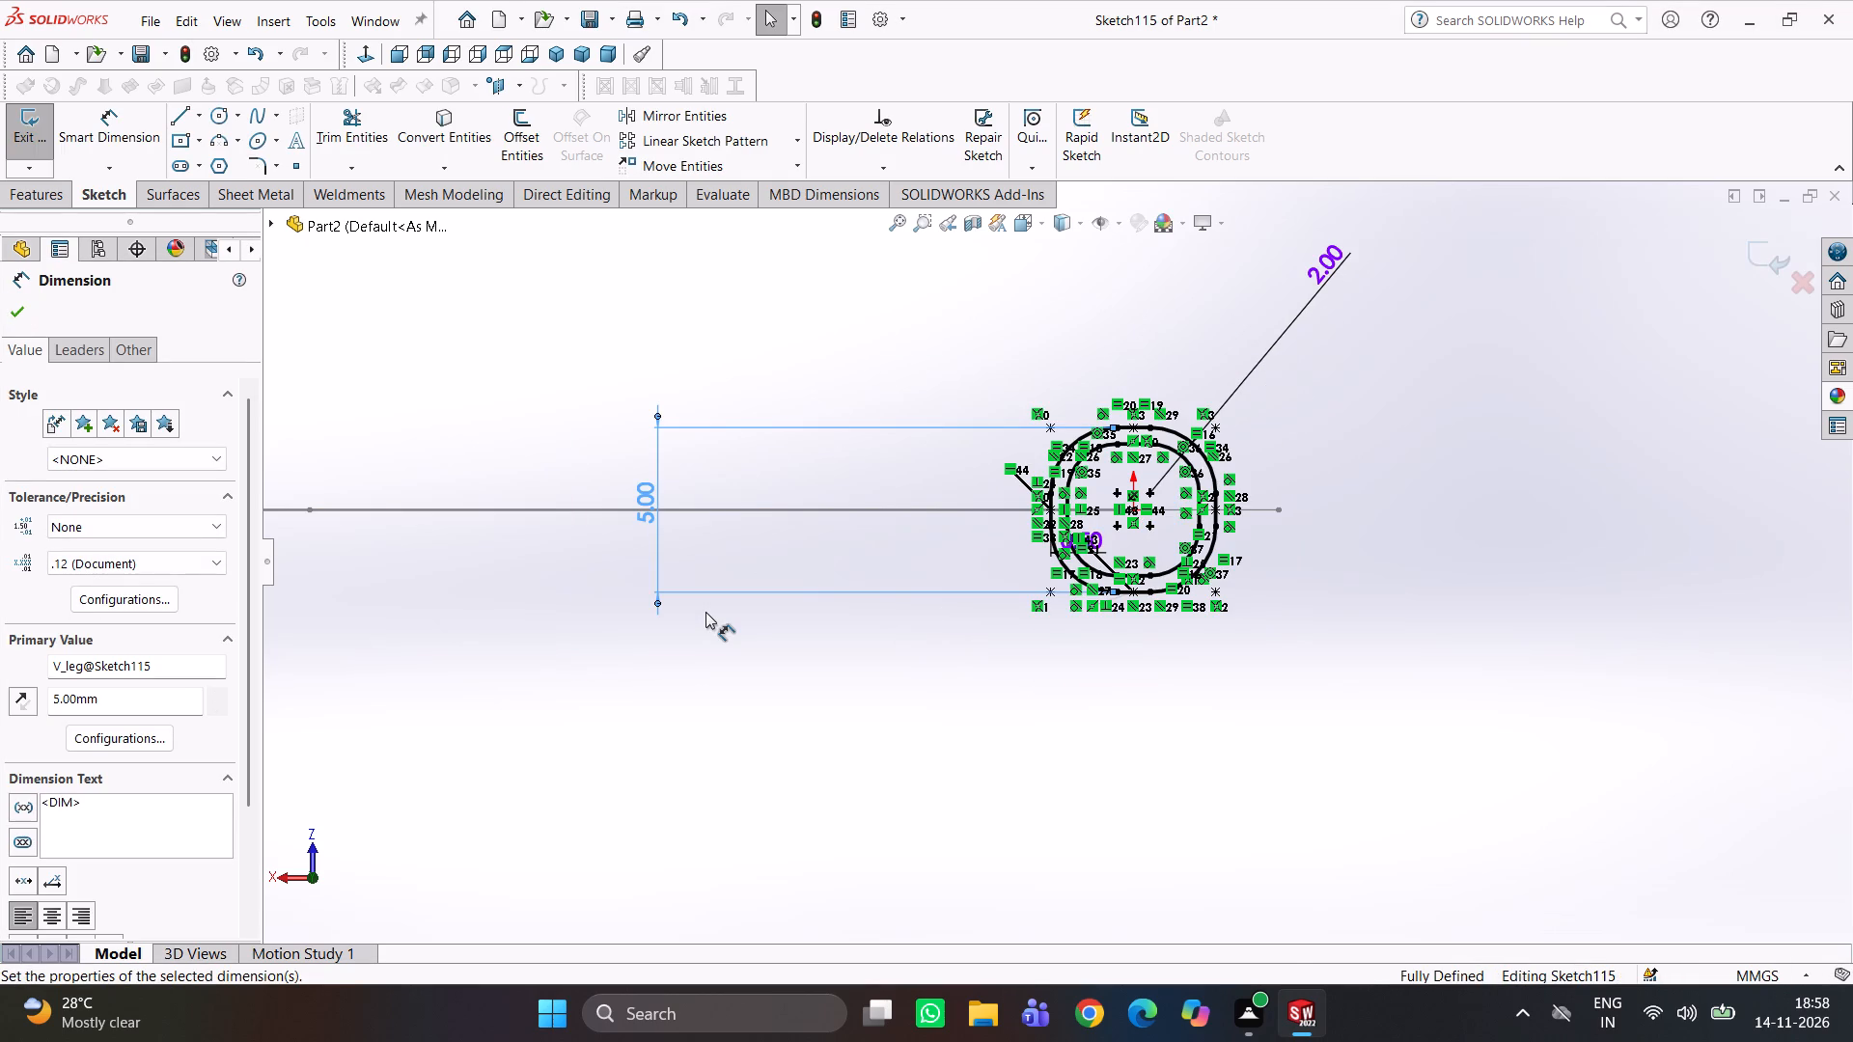
scroll(1209, 487, down, 4)
scroll(1201, 448, up, 4)
scroll(1017, 506, down, 3)
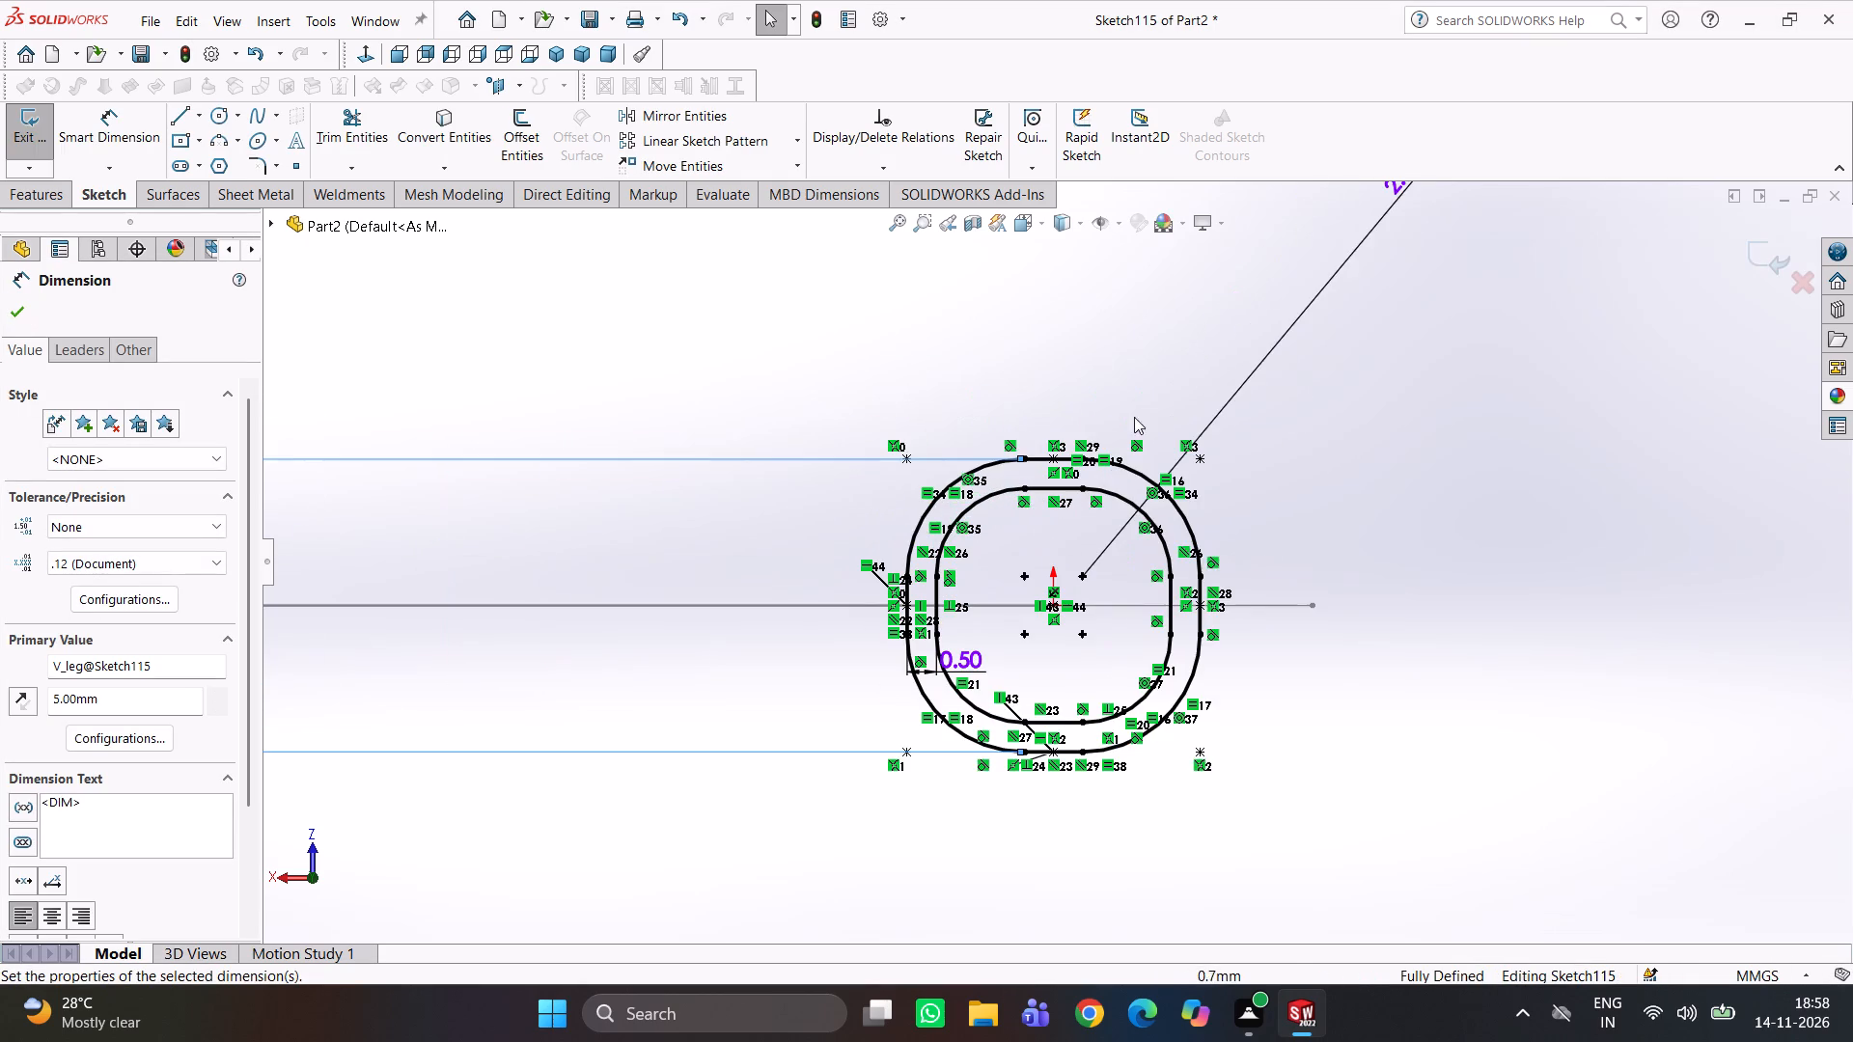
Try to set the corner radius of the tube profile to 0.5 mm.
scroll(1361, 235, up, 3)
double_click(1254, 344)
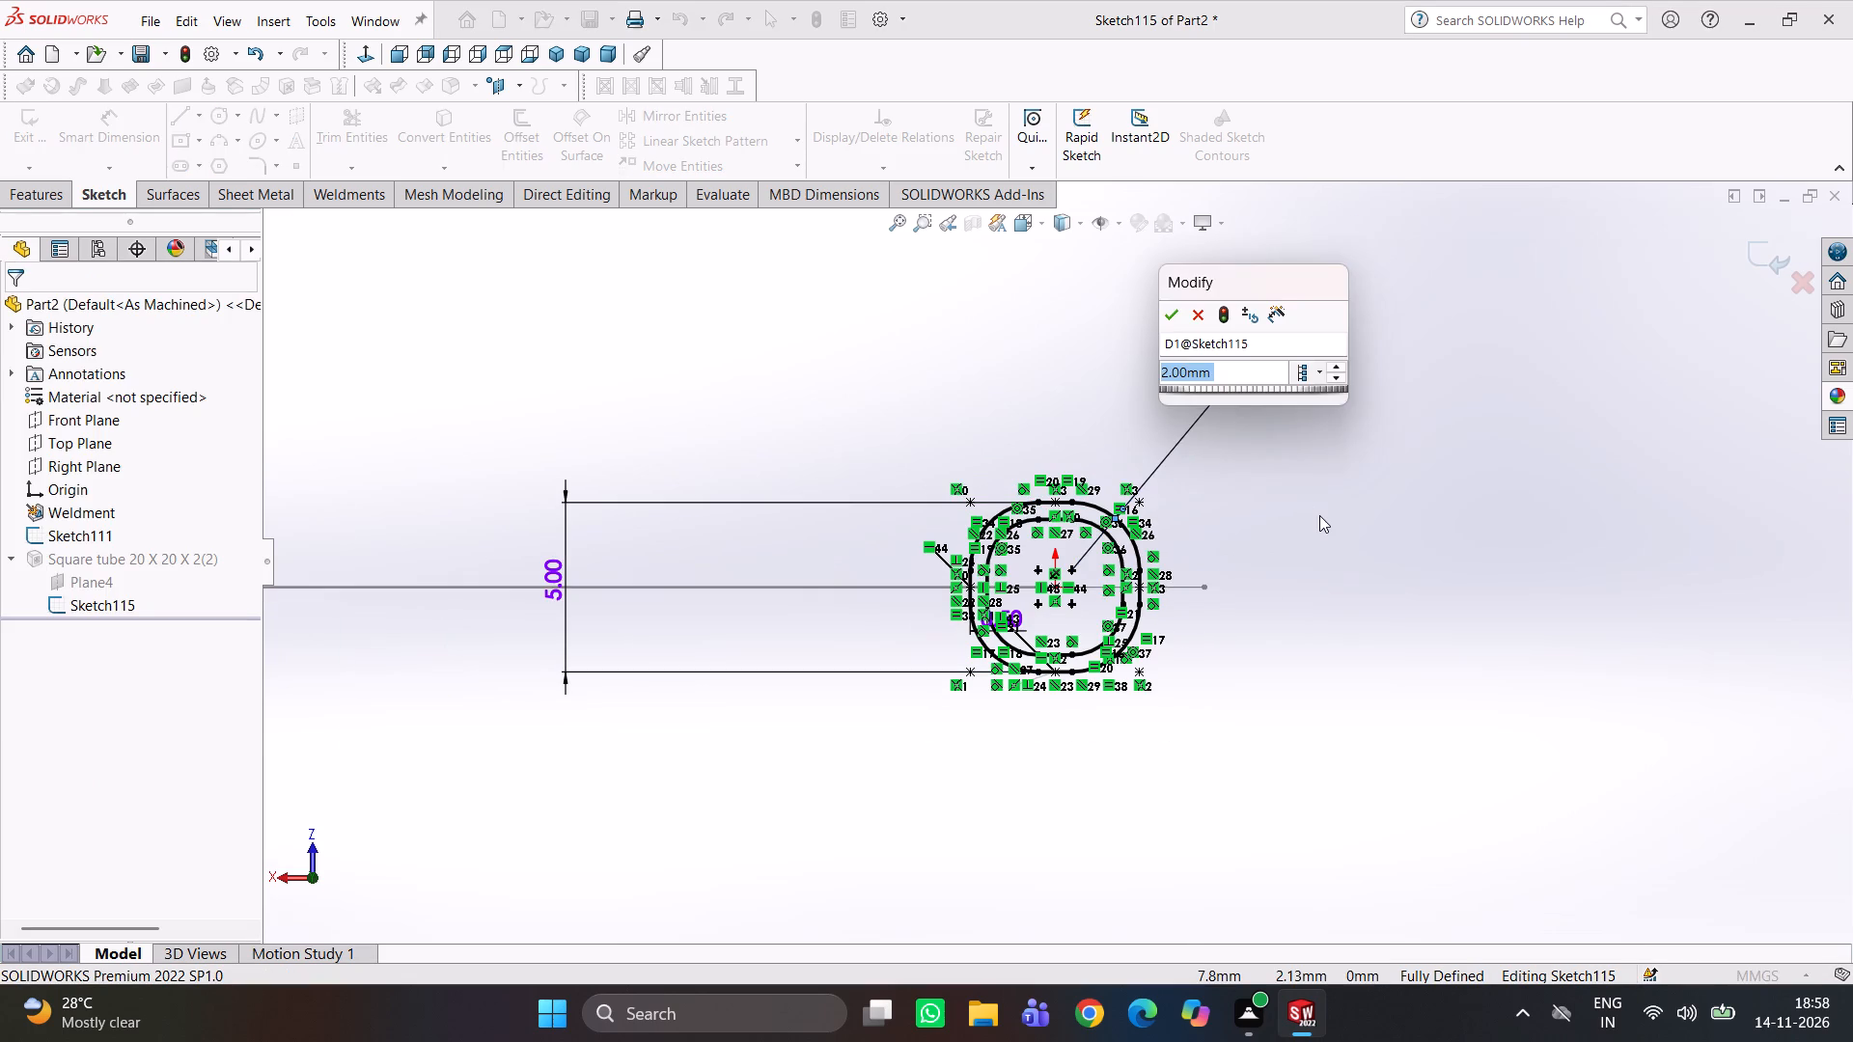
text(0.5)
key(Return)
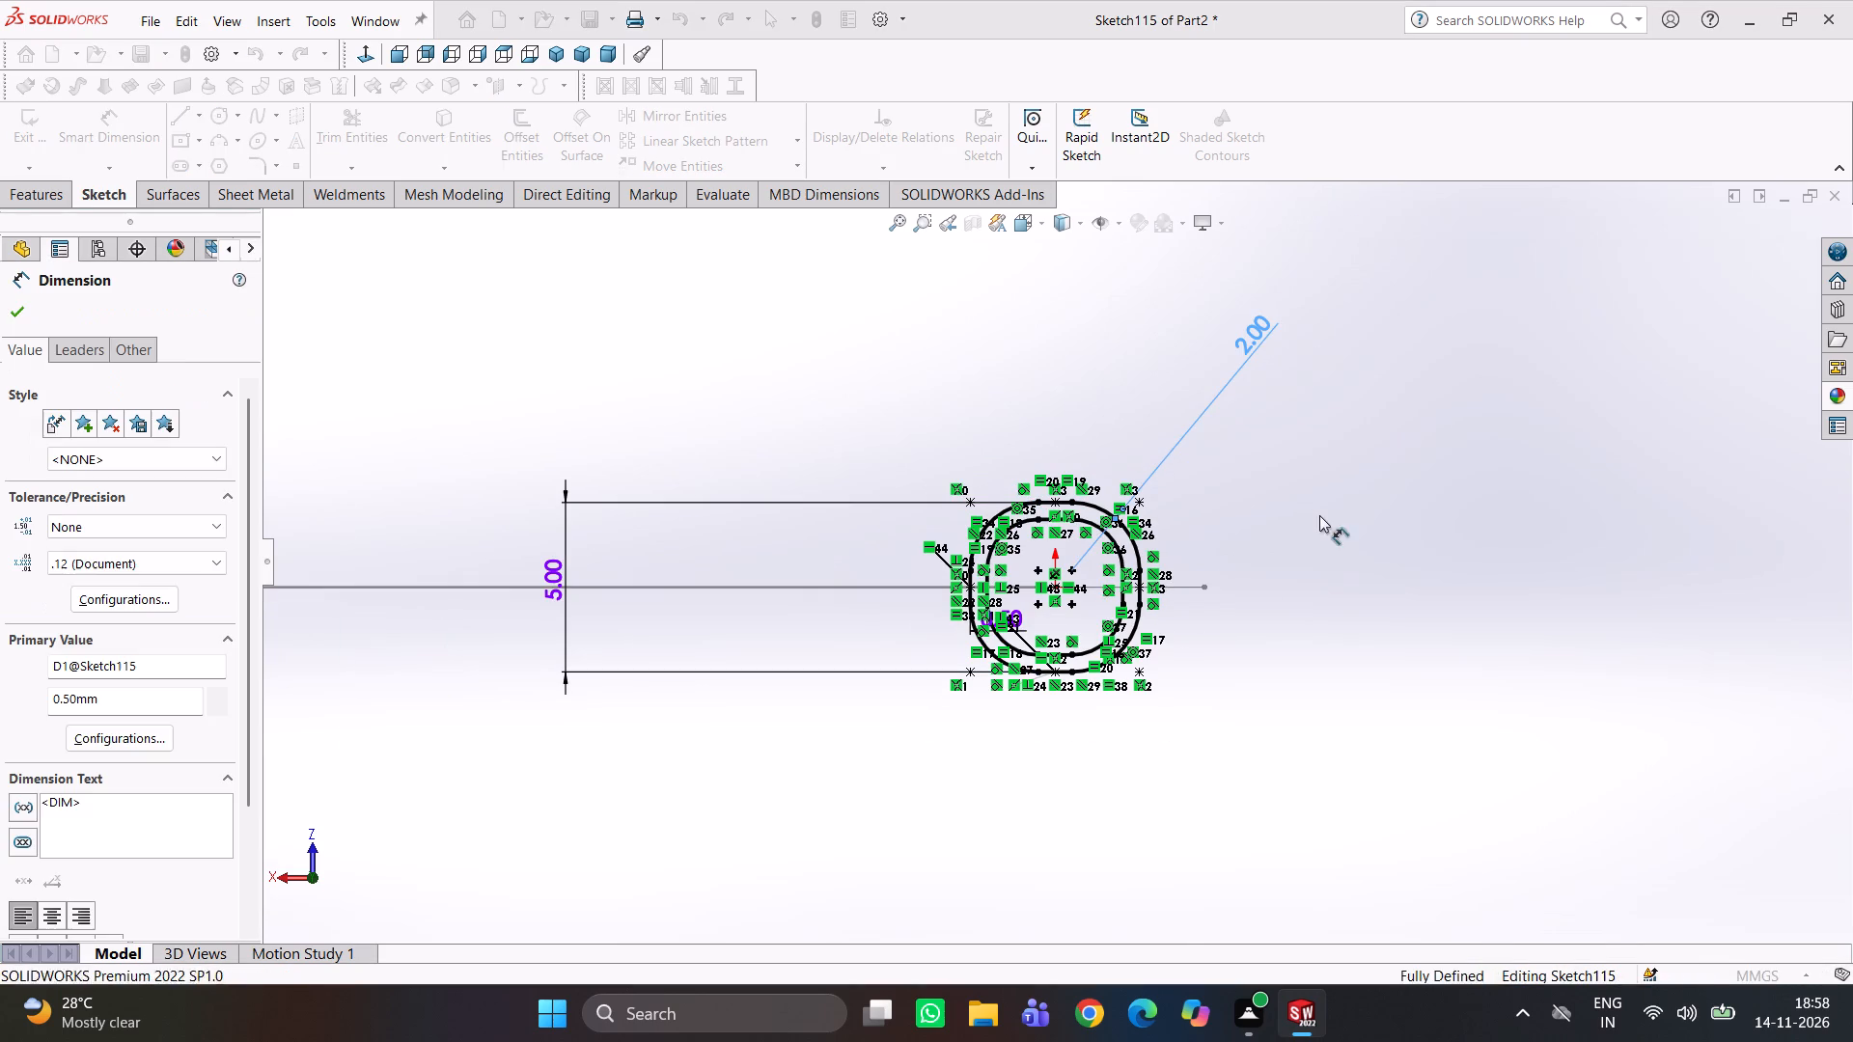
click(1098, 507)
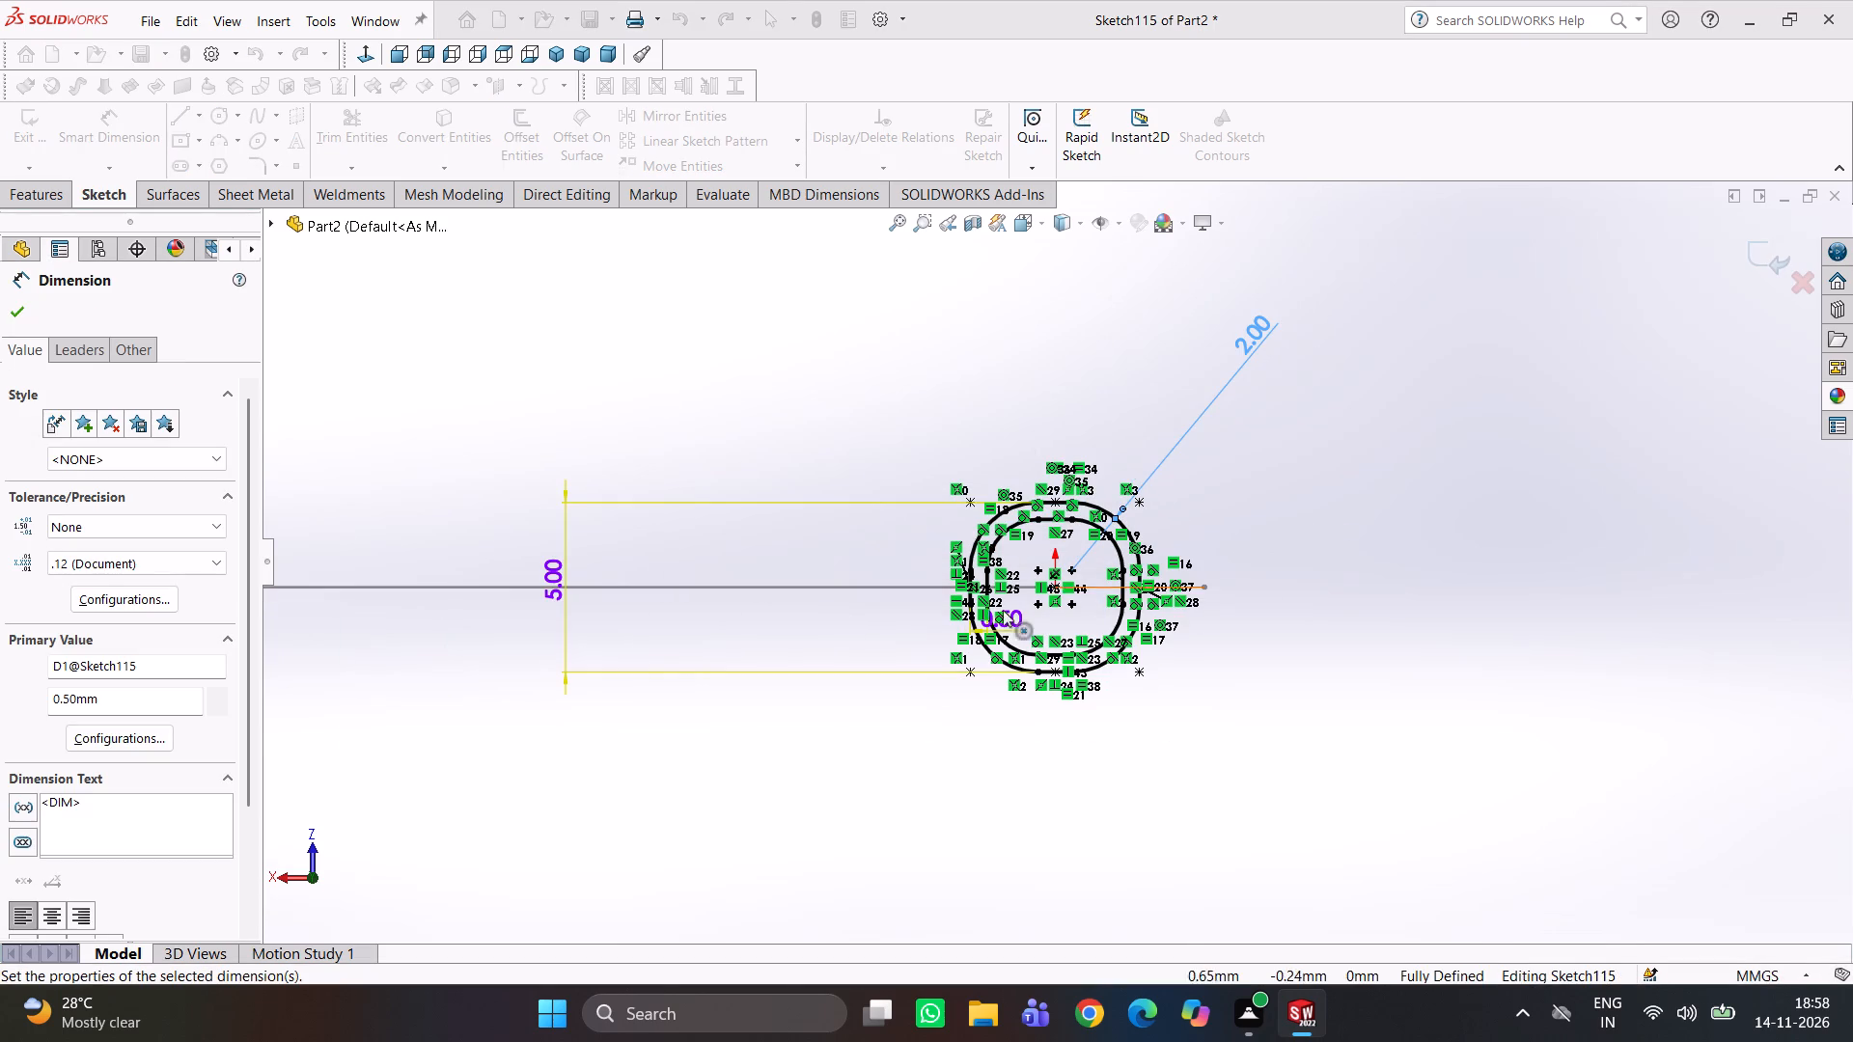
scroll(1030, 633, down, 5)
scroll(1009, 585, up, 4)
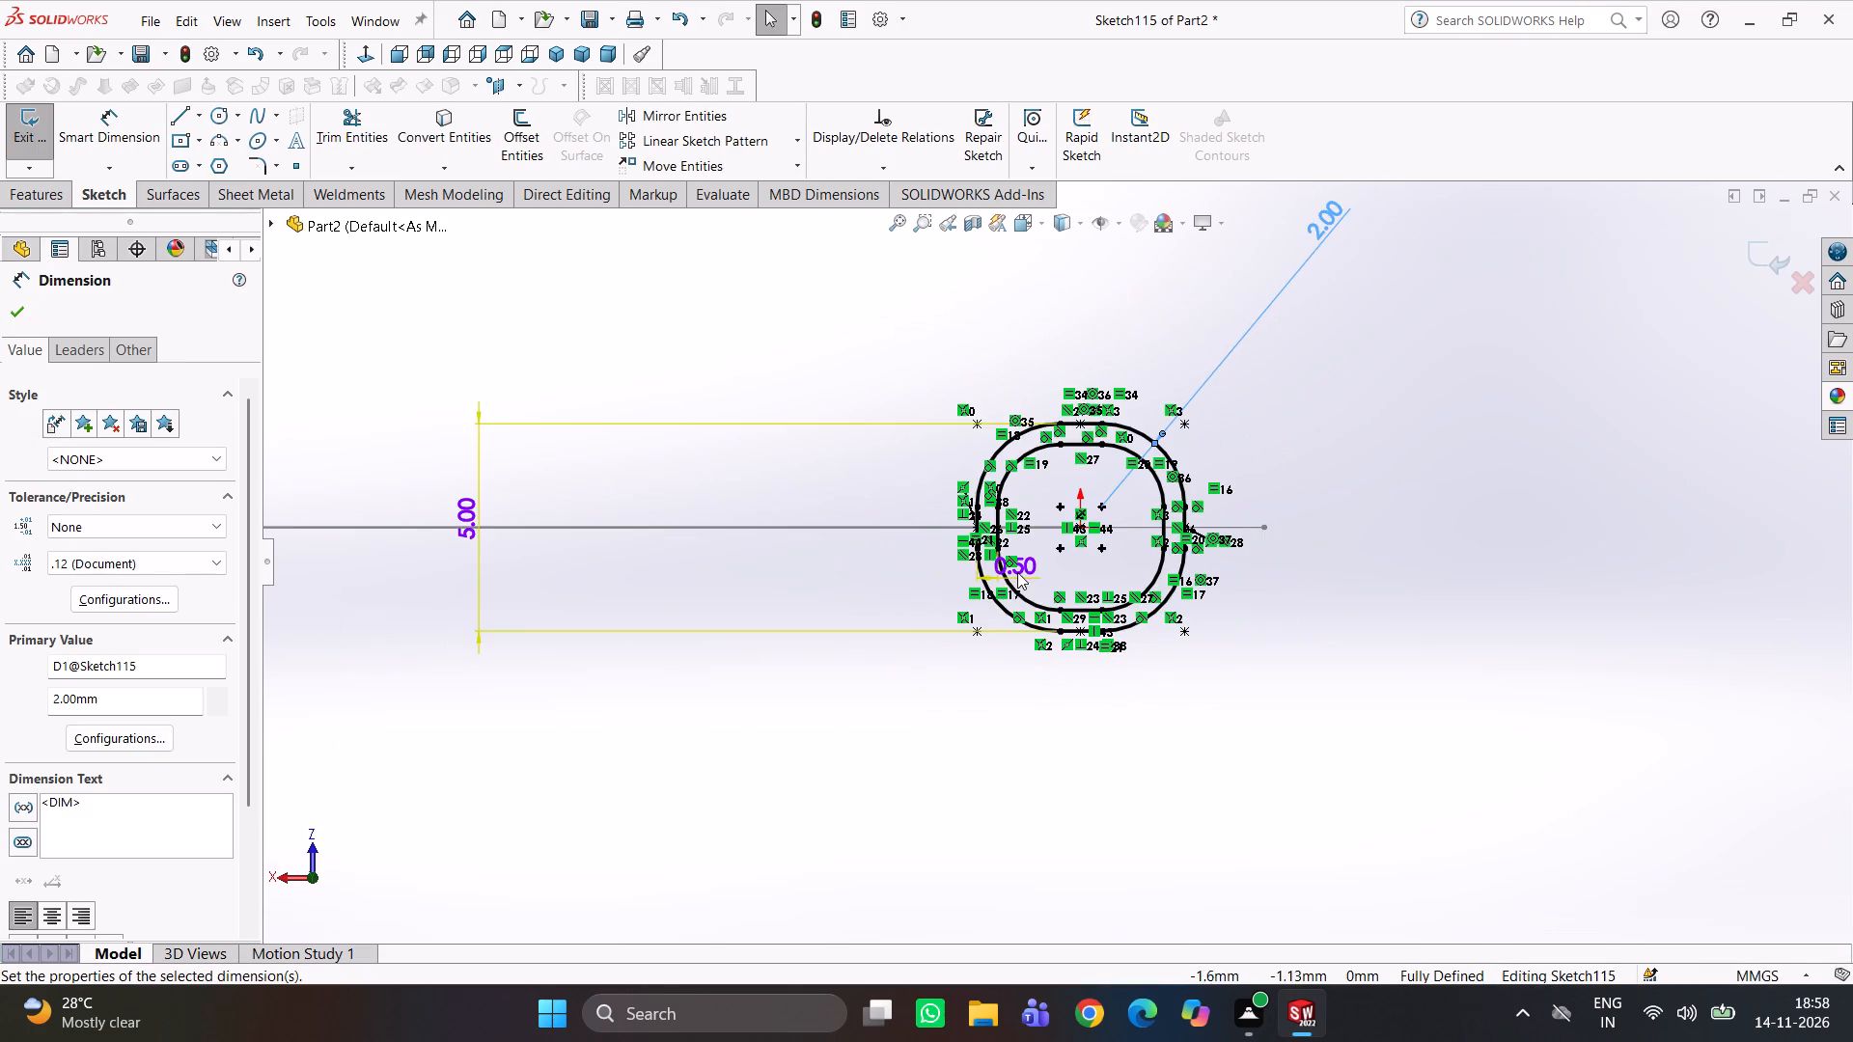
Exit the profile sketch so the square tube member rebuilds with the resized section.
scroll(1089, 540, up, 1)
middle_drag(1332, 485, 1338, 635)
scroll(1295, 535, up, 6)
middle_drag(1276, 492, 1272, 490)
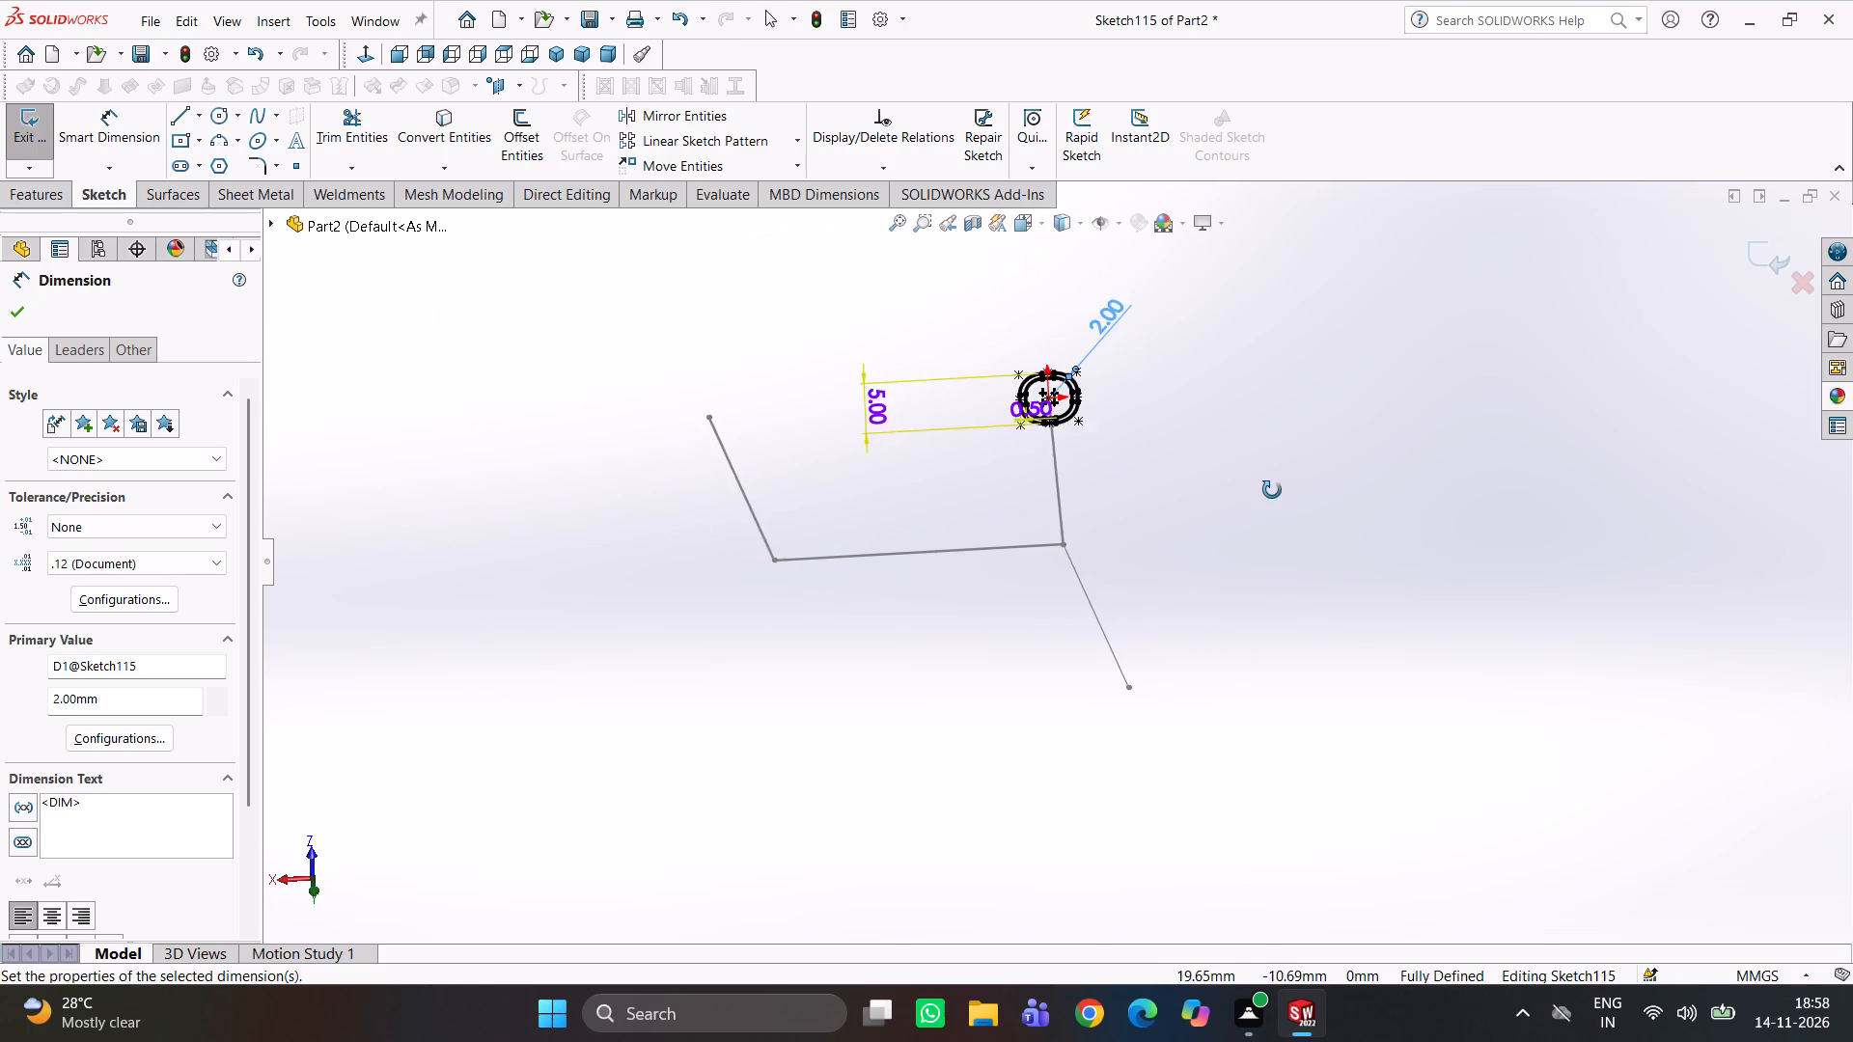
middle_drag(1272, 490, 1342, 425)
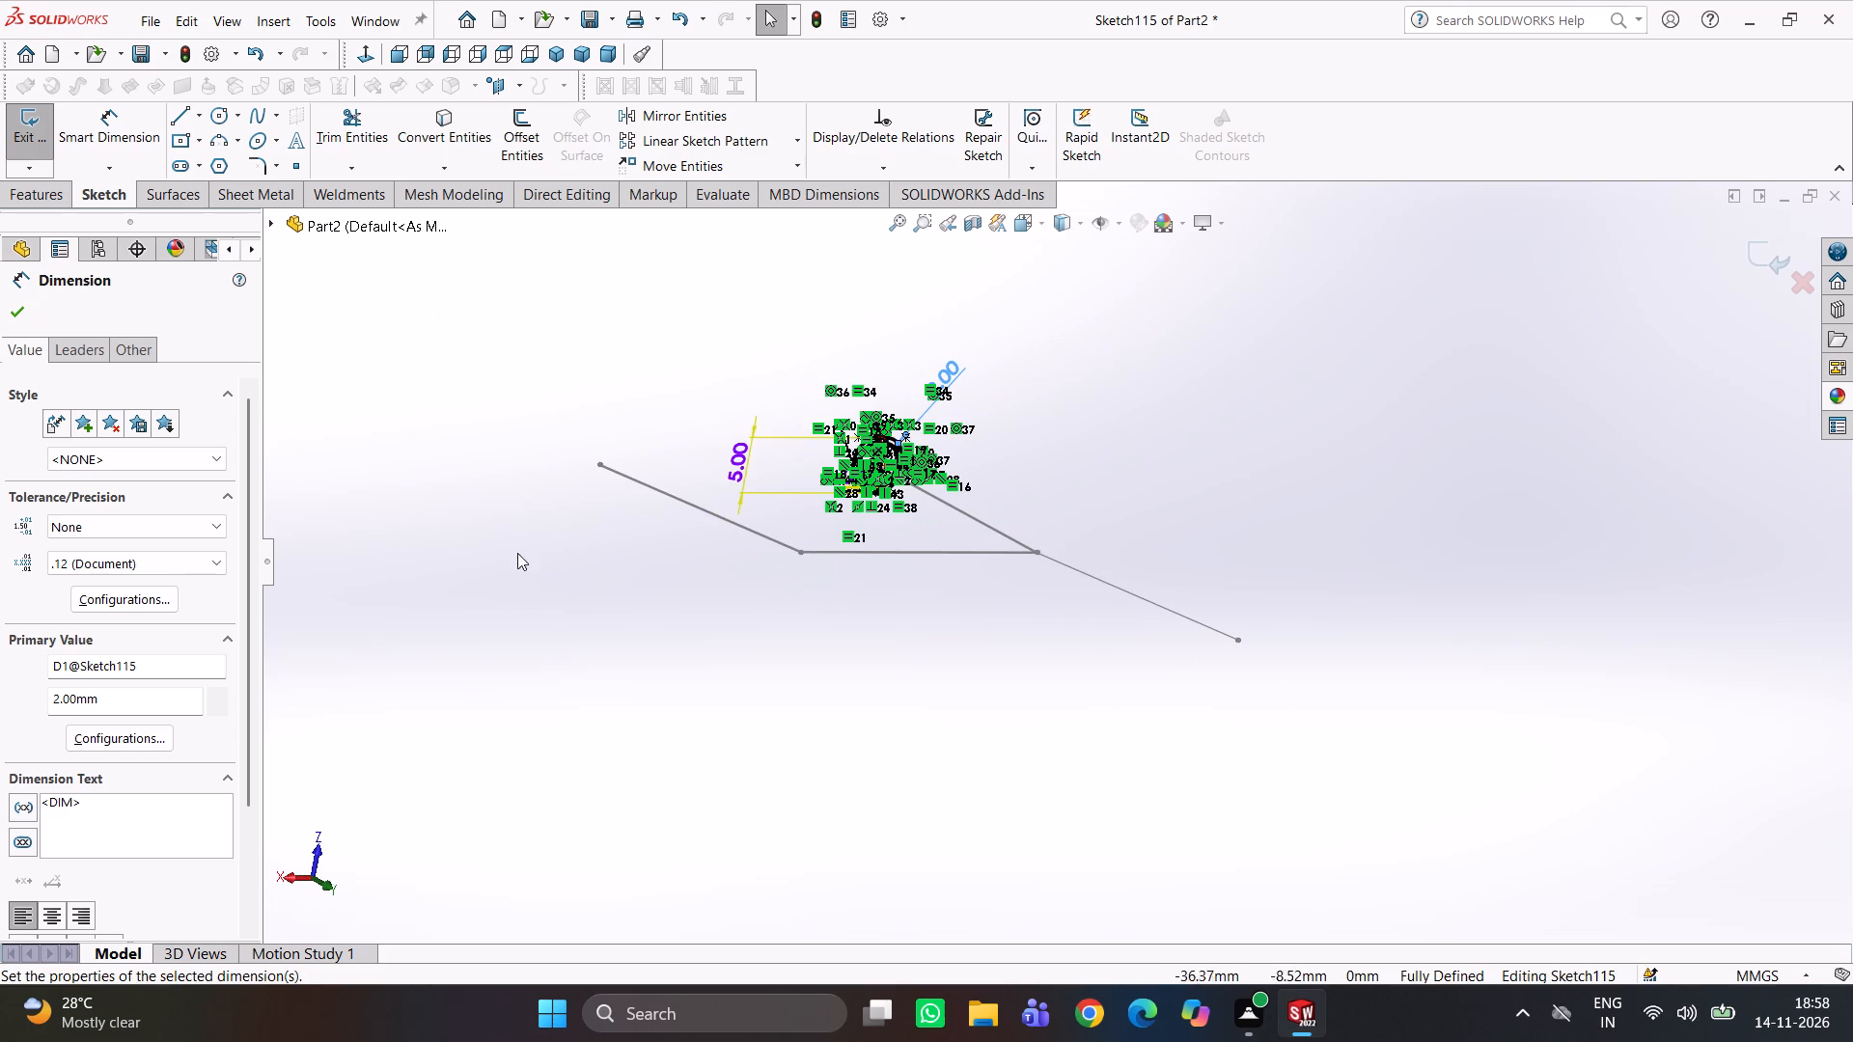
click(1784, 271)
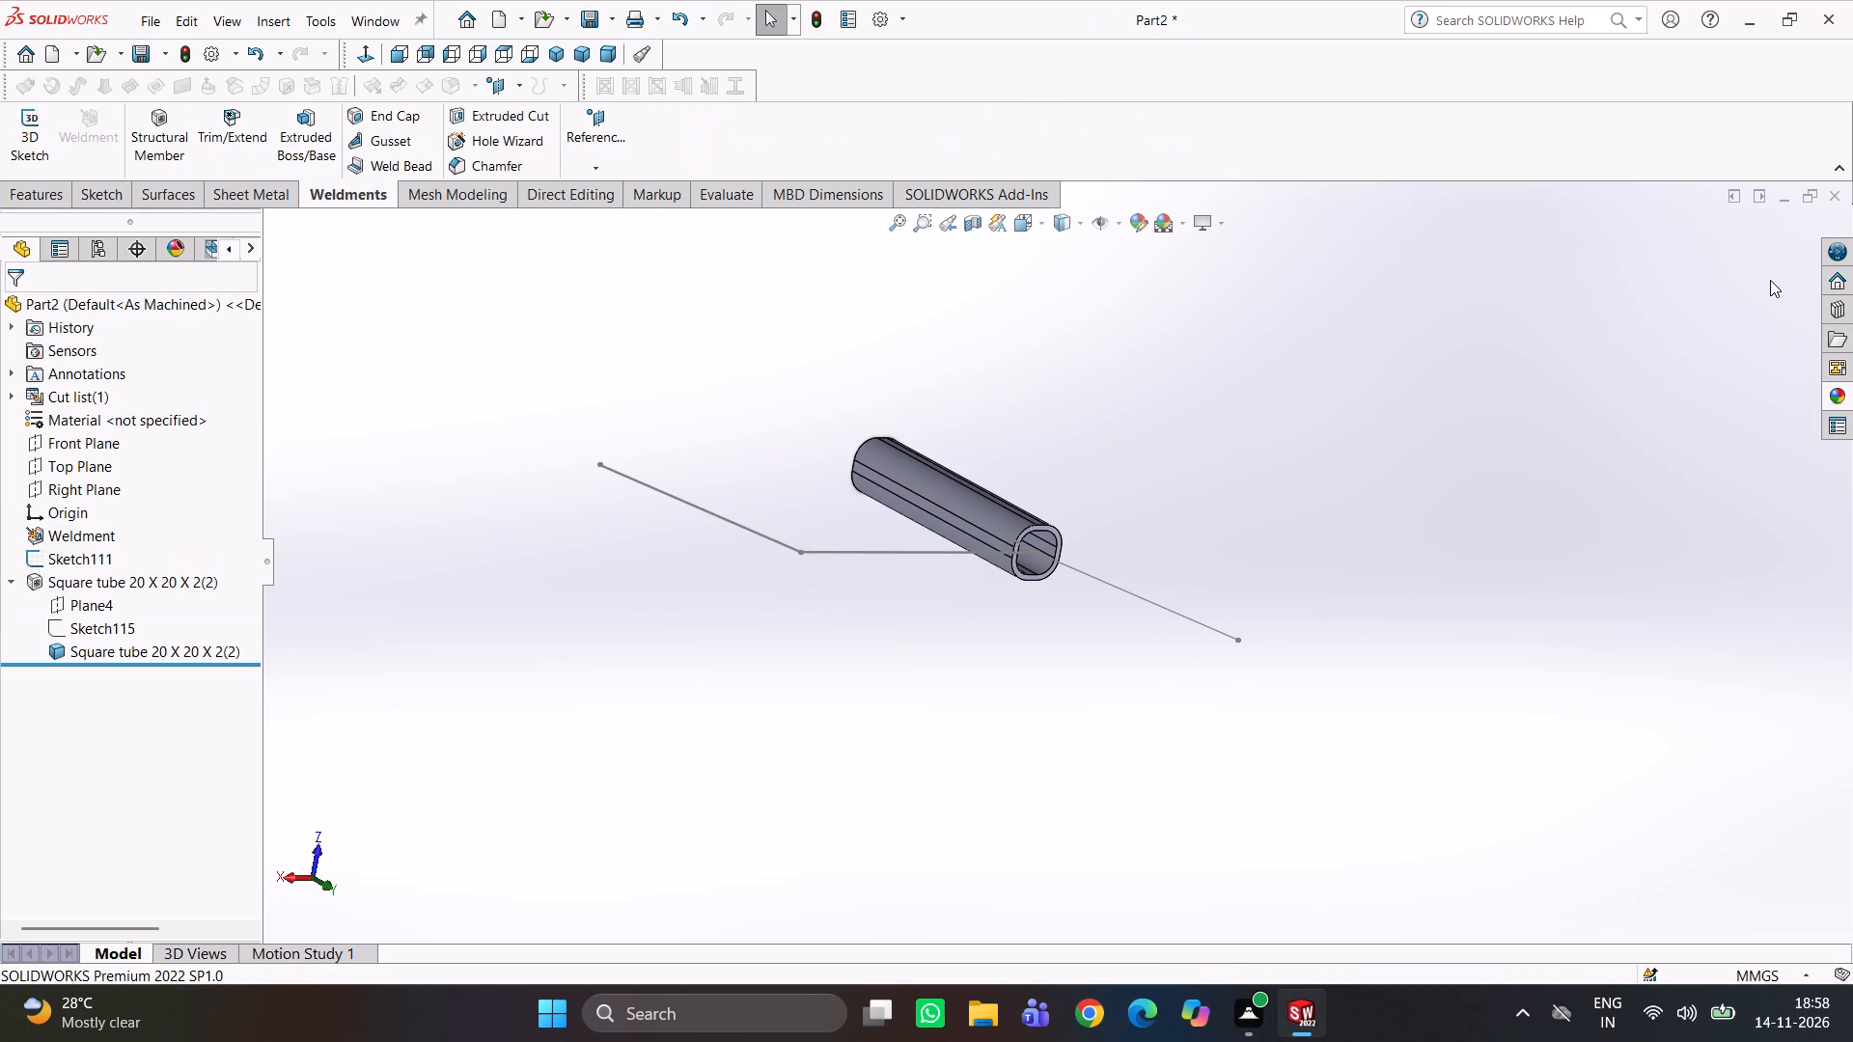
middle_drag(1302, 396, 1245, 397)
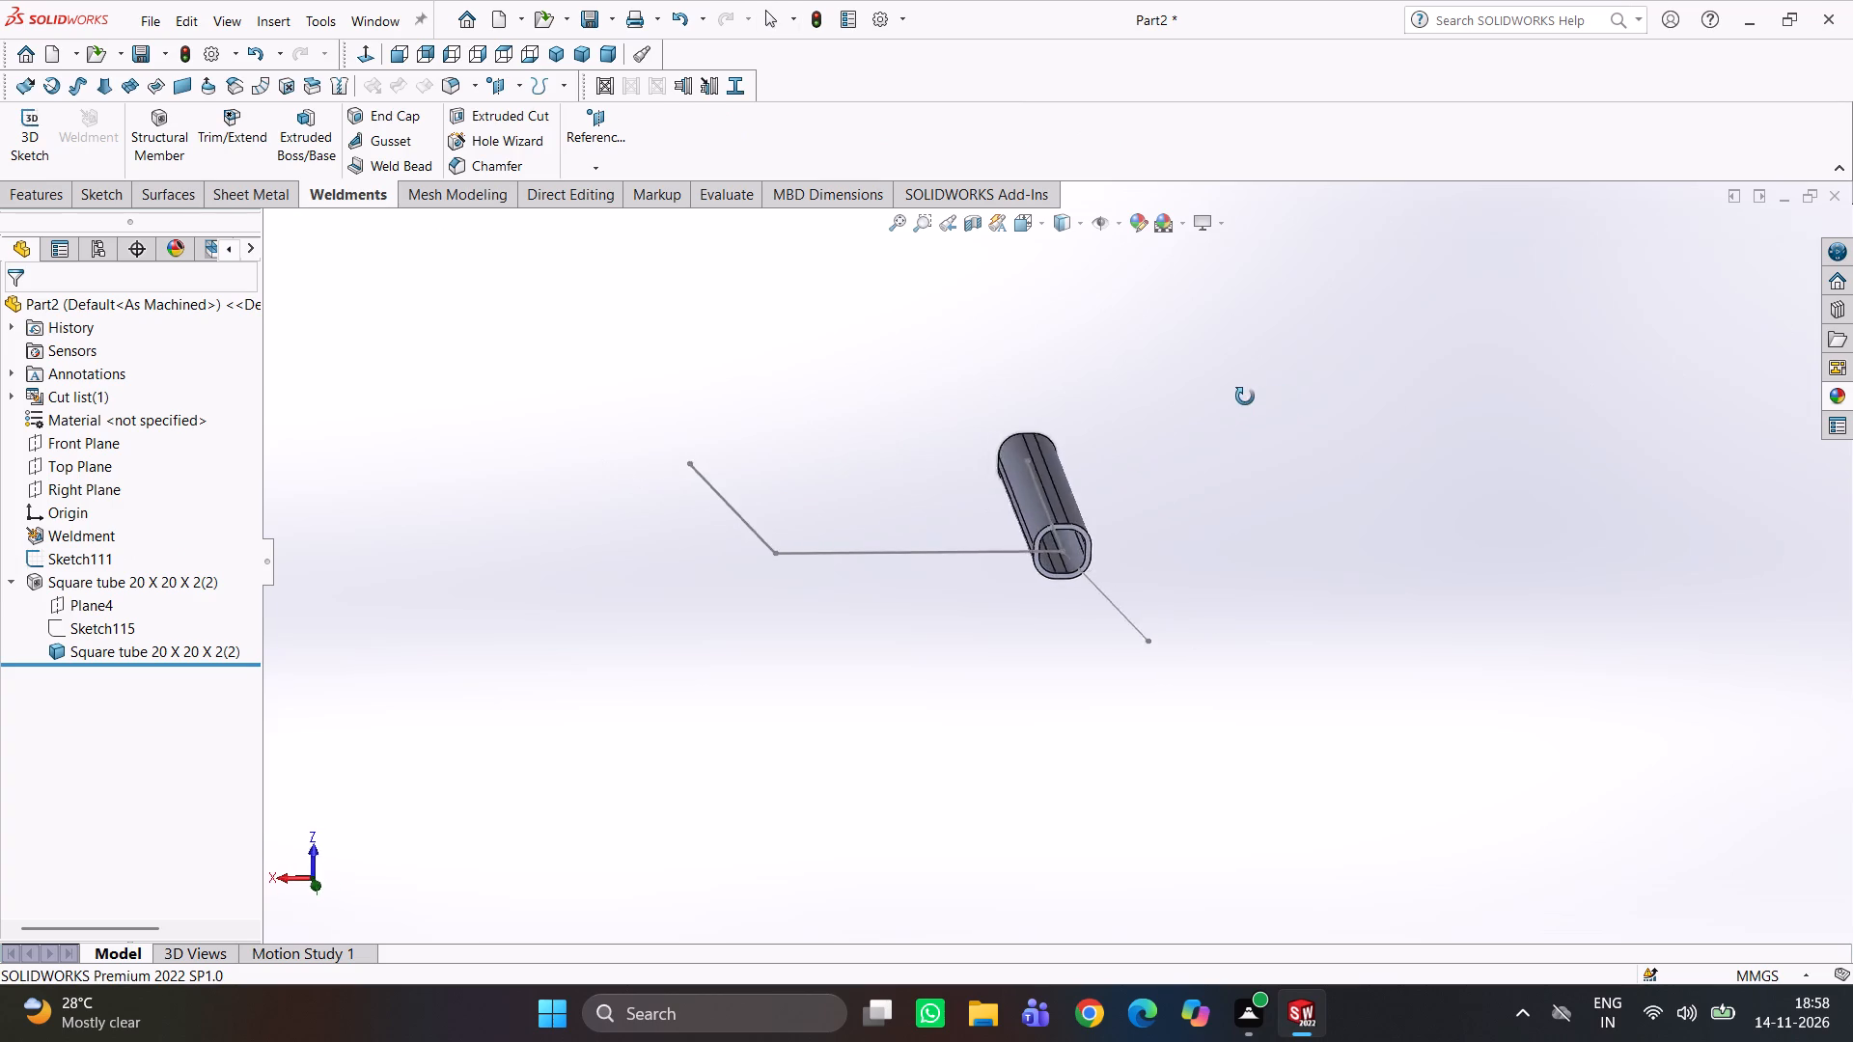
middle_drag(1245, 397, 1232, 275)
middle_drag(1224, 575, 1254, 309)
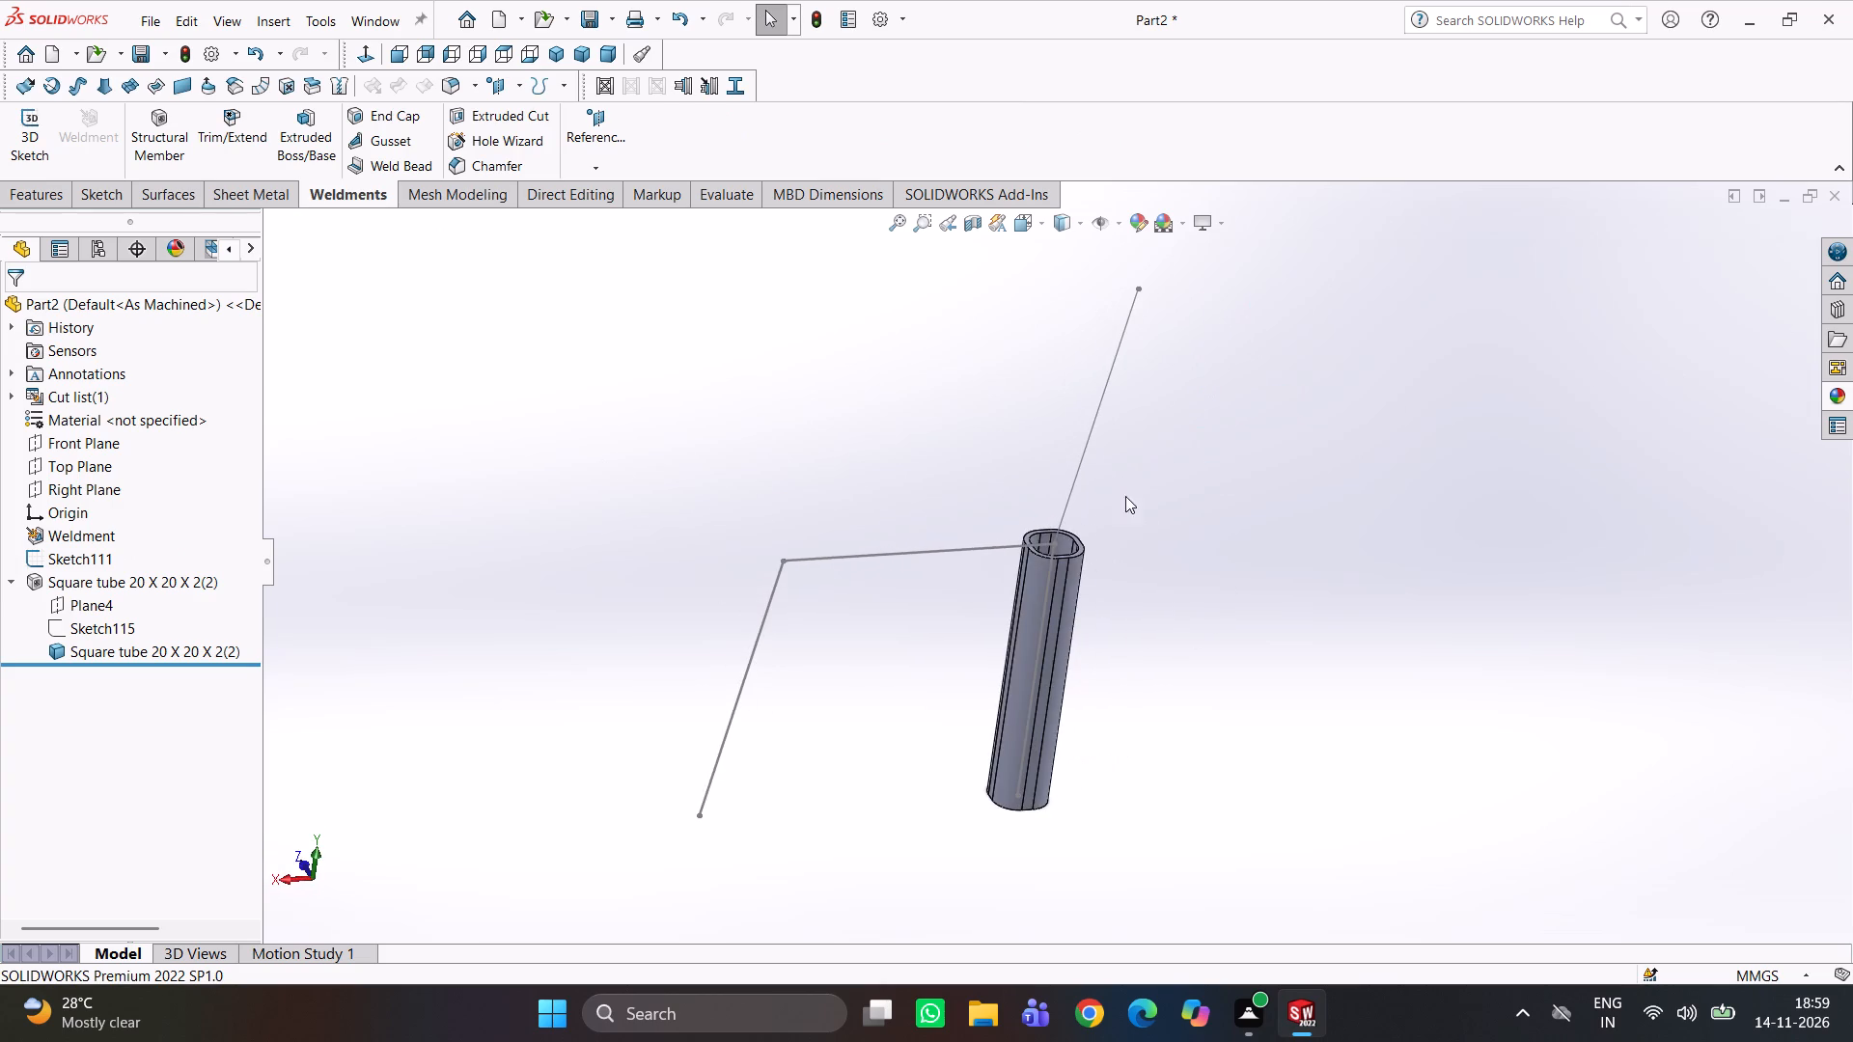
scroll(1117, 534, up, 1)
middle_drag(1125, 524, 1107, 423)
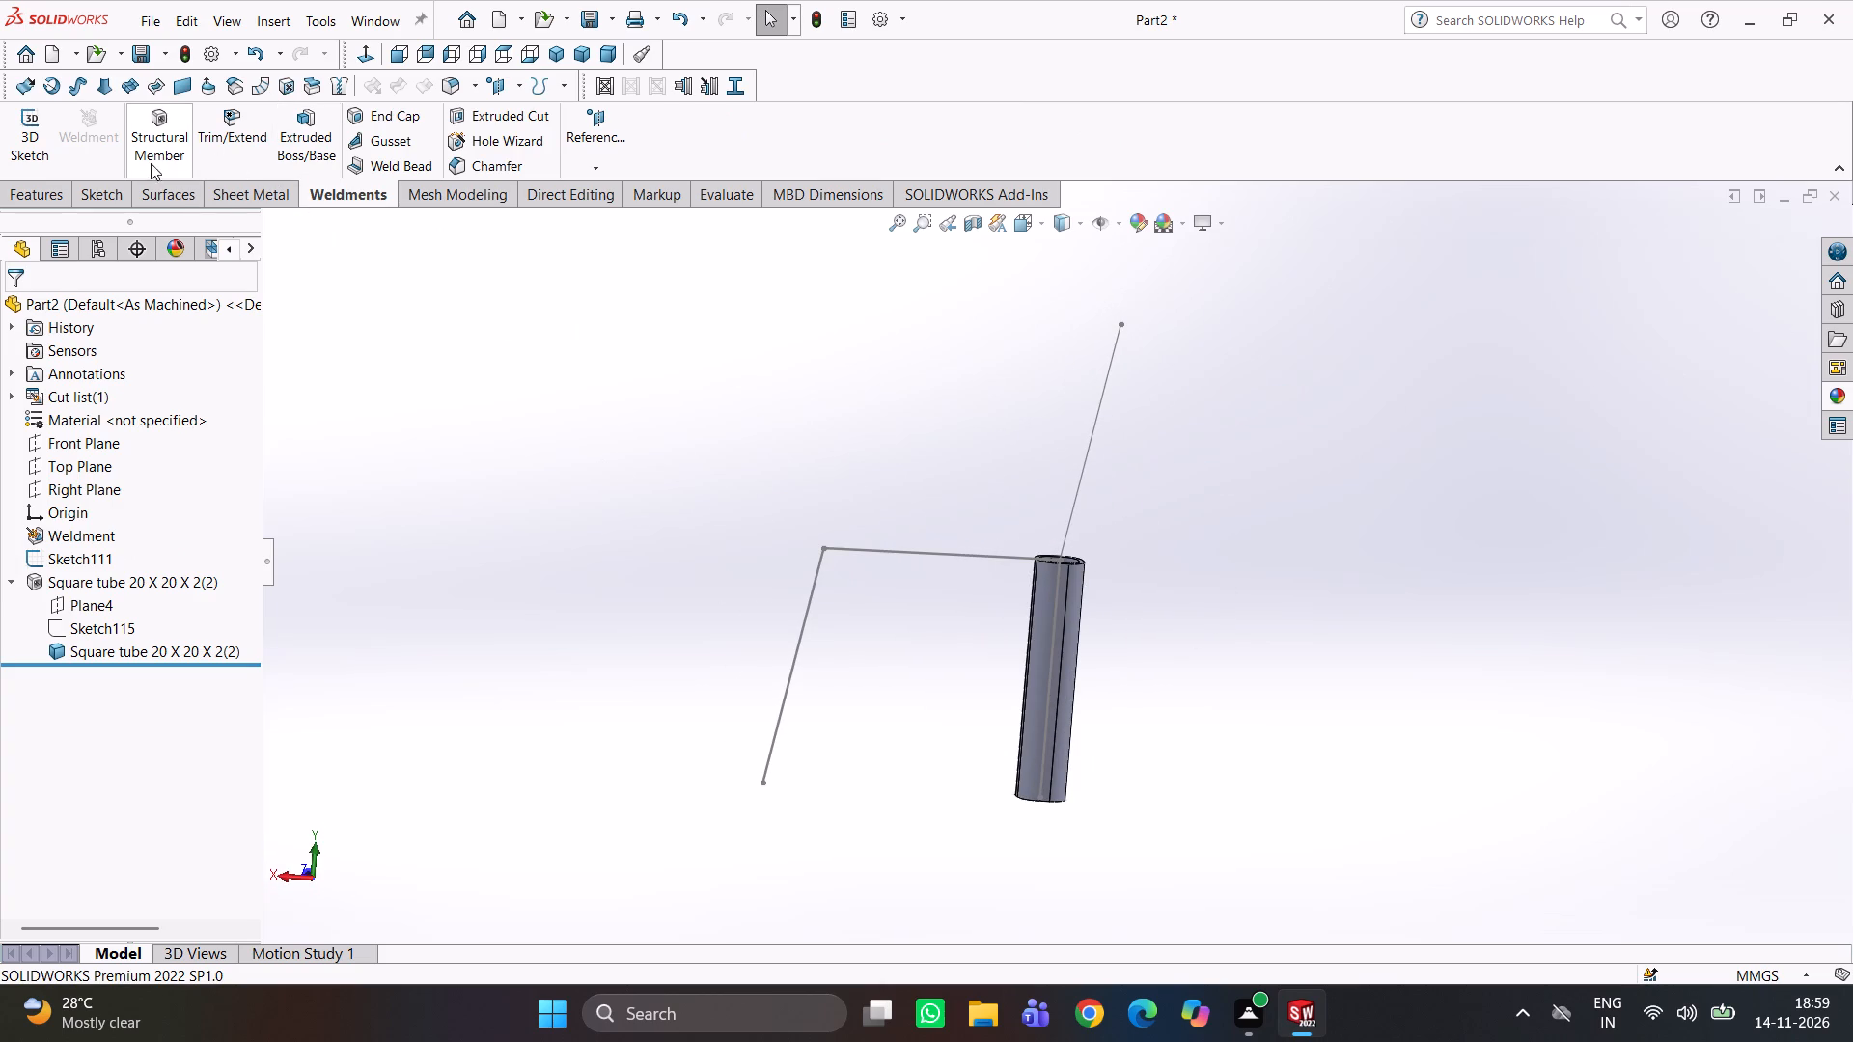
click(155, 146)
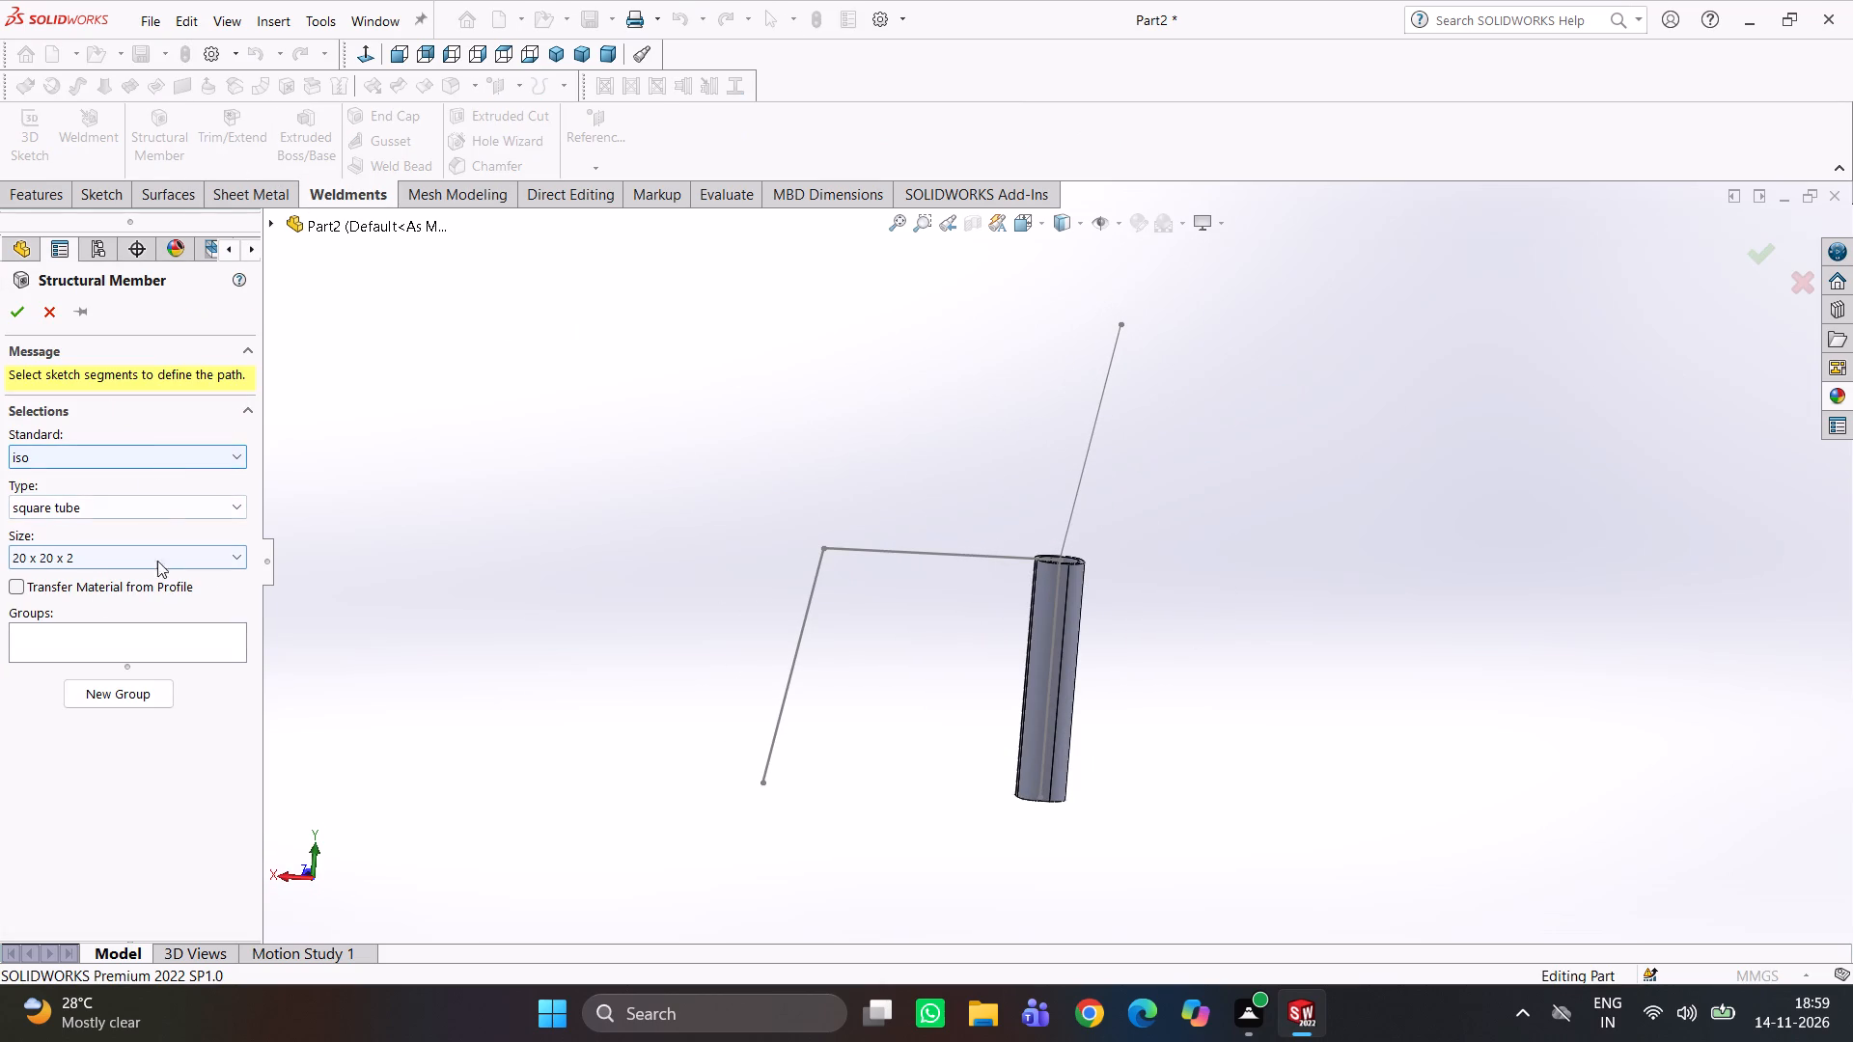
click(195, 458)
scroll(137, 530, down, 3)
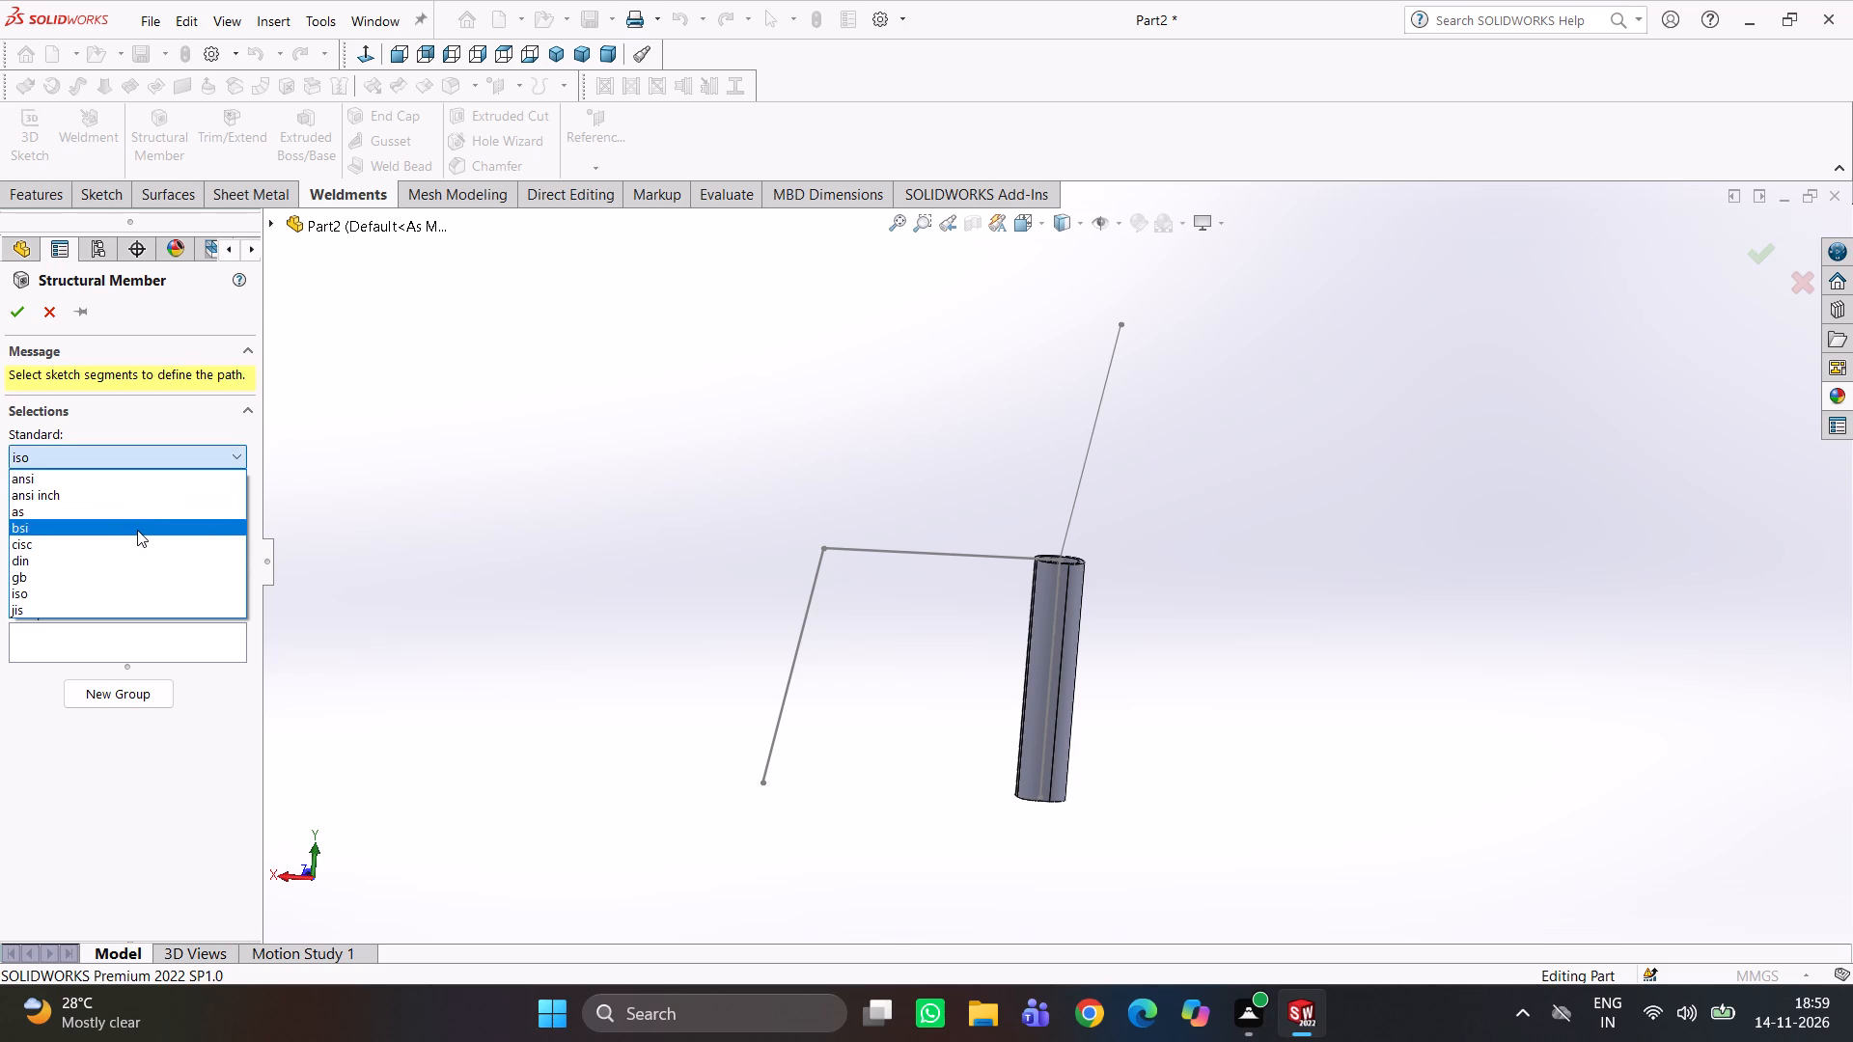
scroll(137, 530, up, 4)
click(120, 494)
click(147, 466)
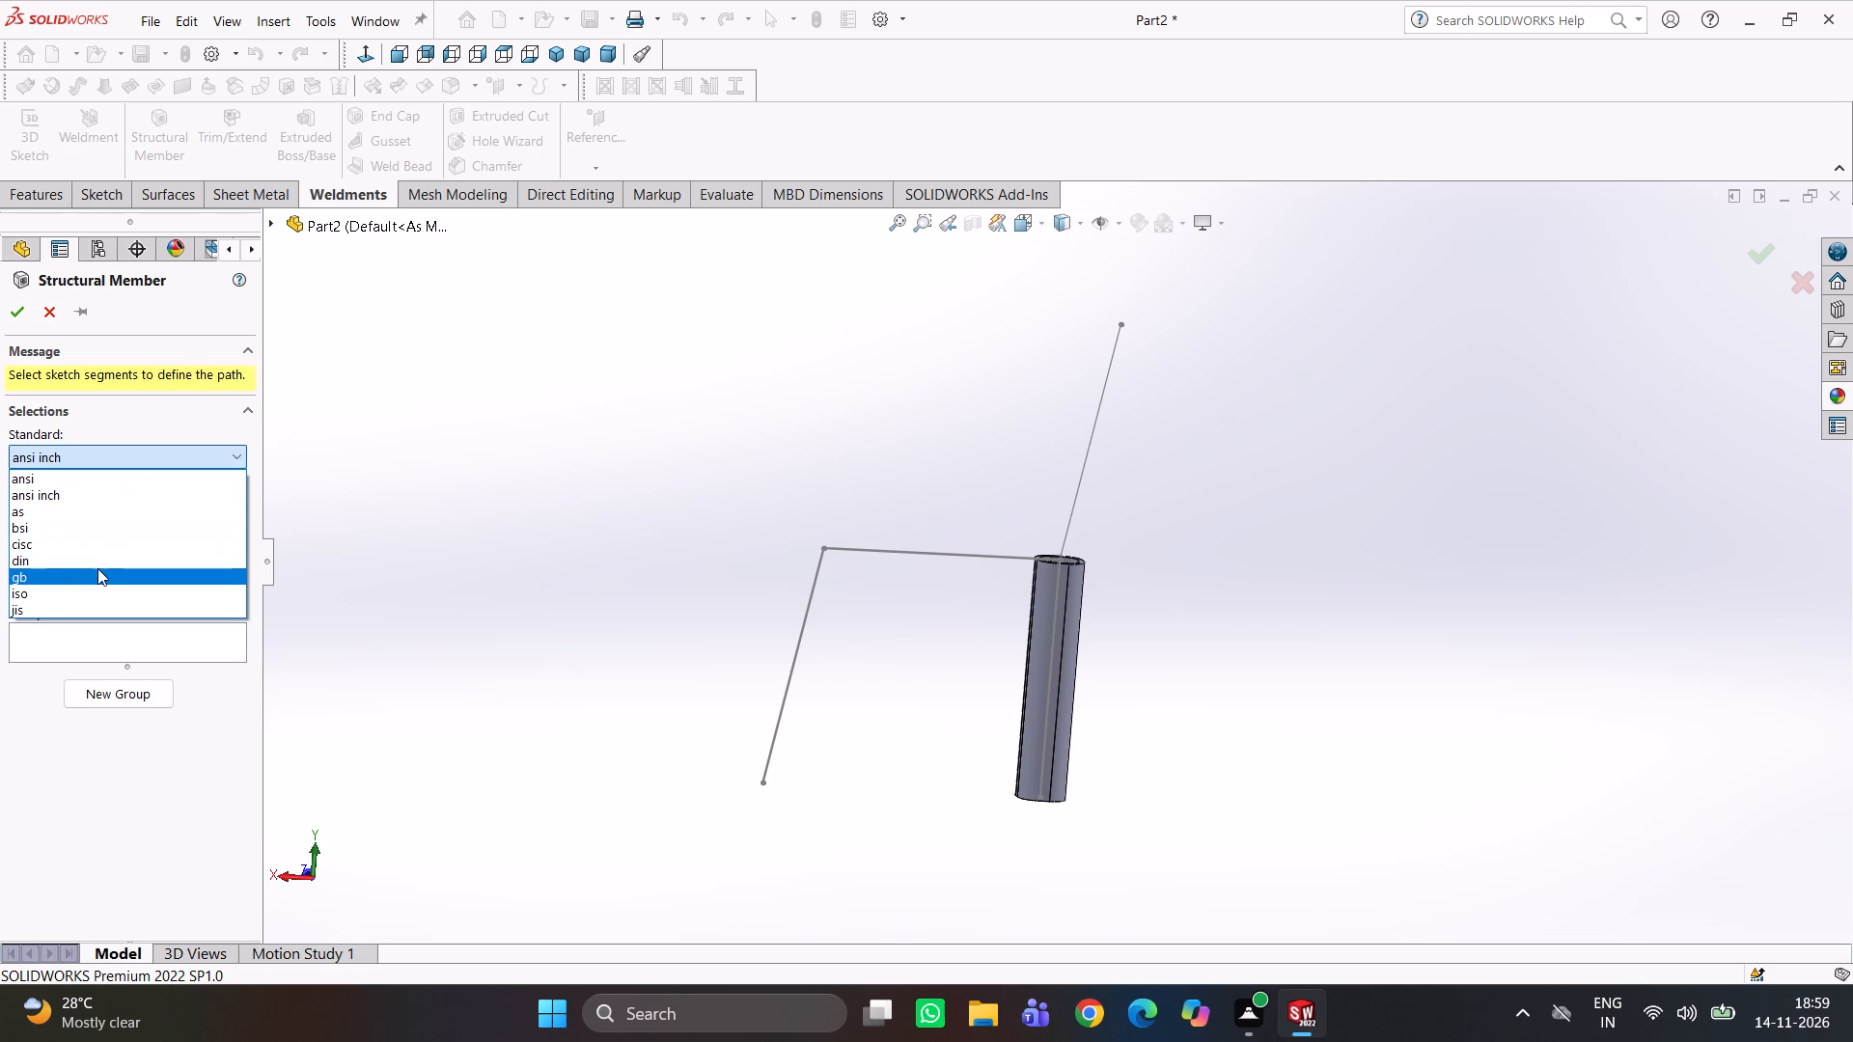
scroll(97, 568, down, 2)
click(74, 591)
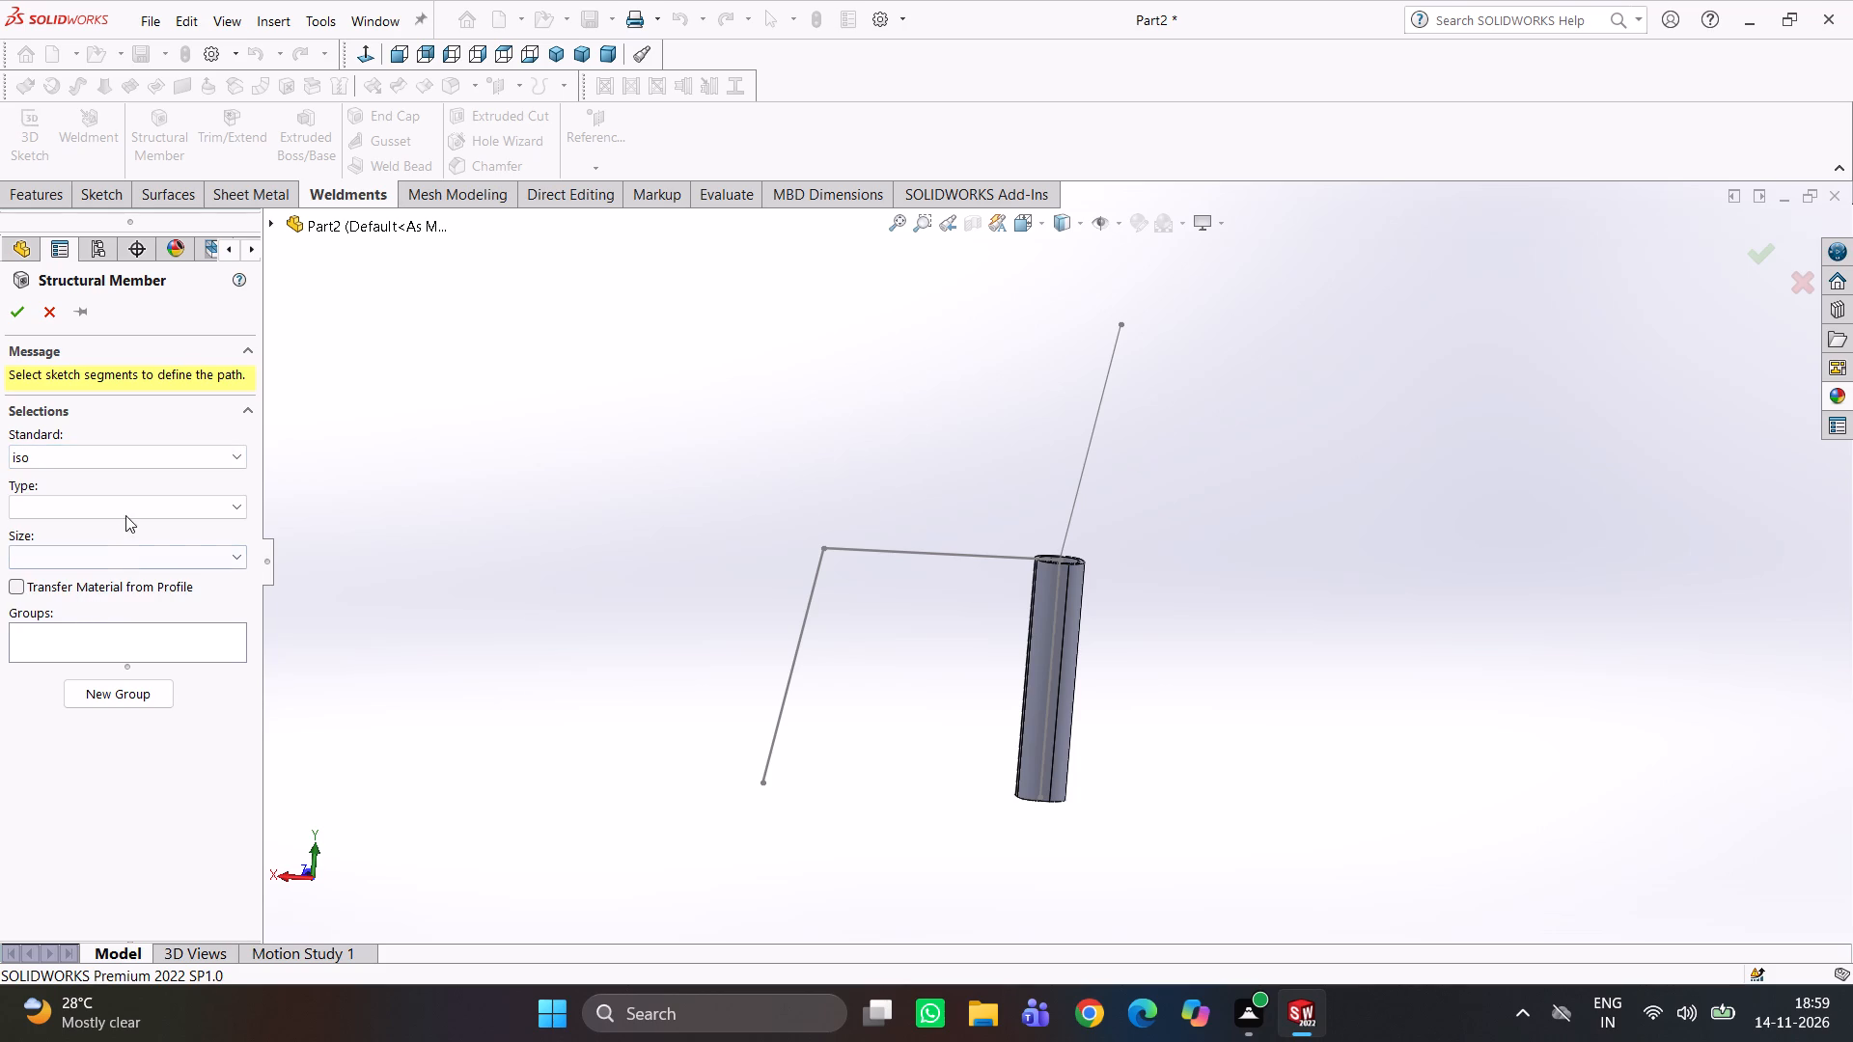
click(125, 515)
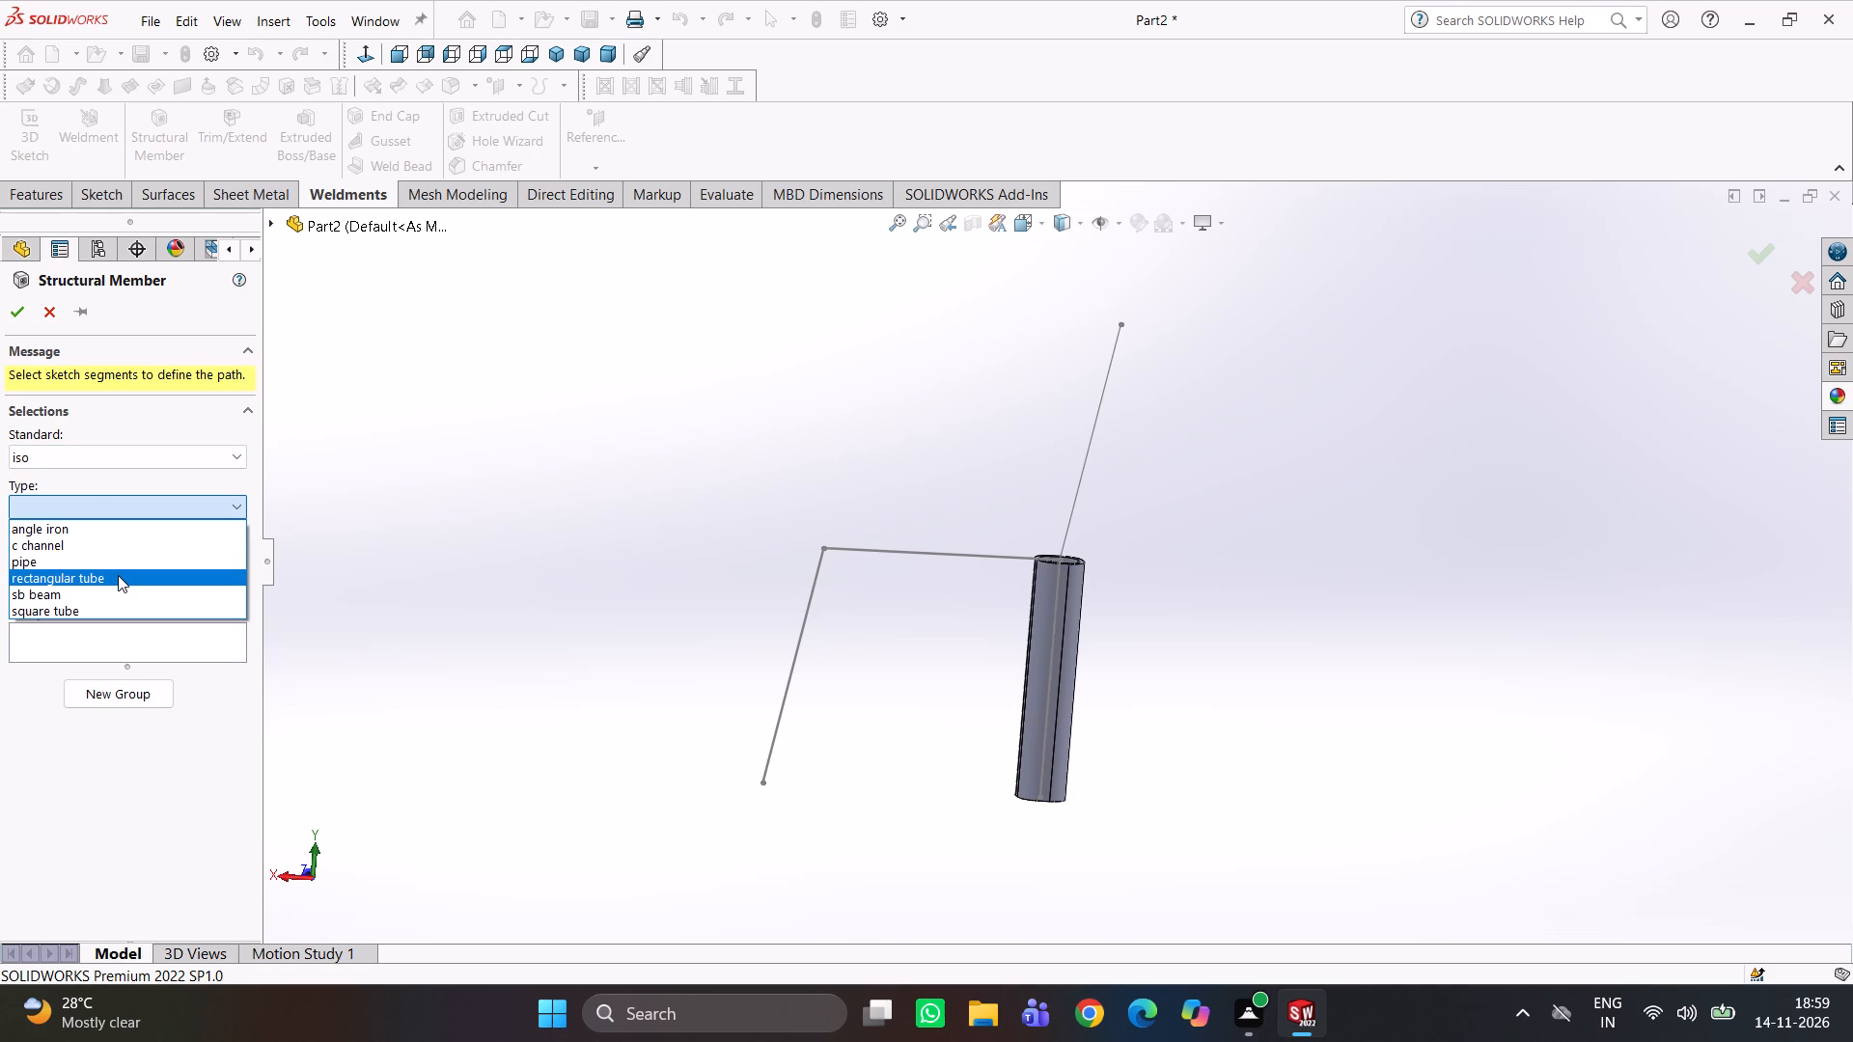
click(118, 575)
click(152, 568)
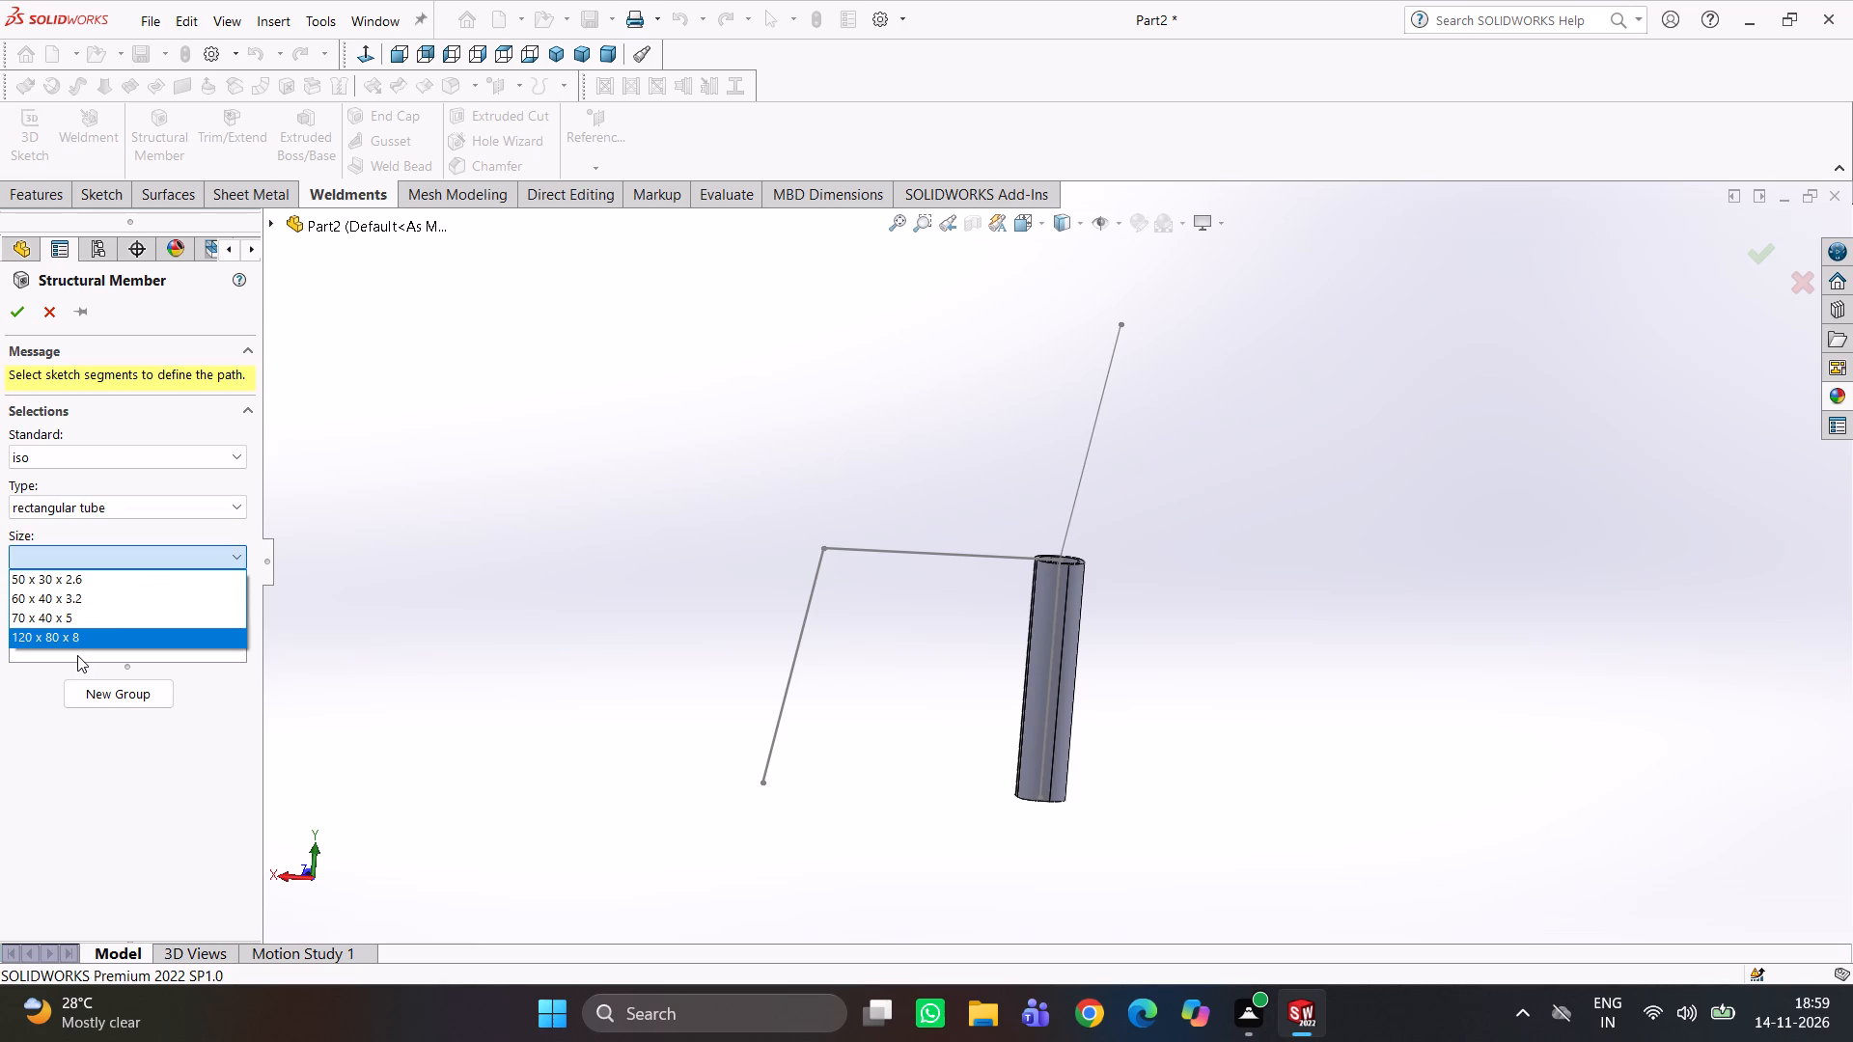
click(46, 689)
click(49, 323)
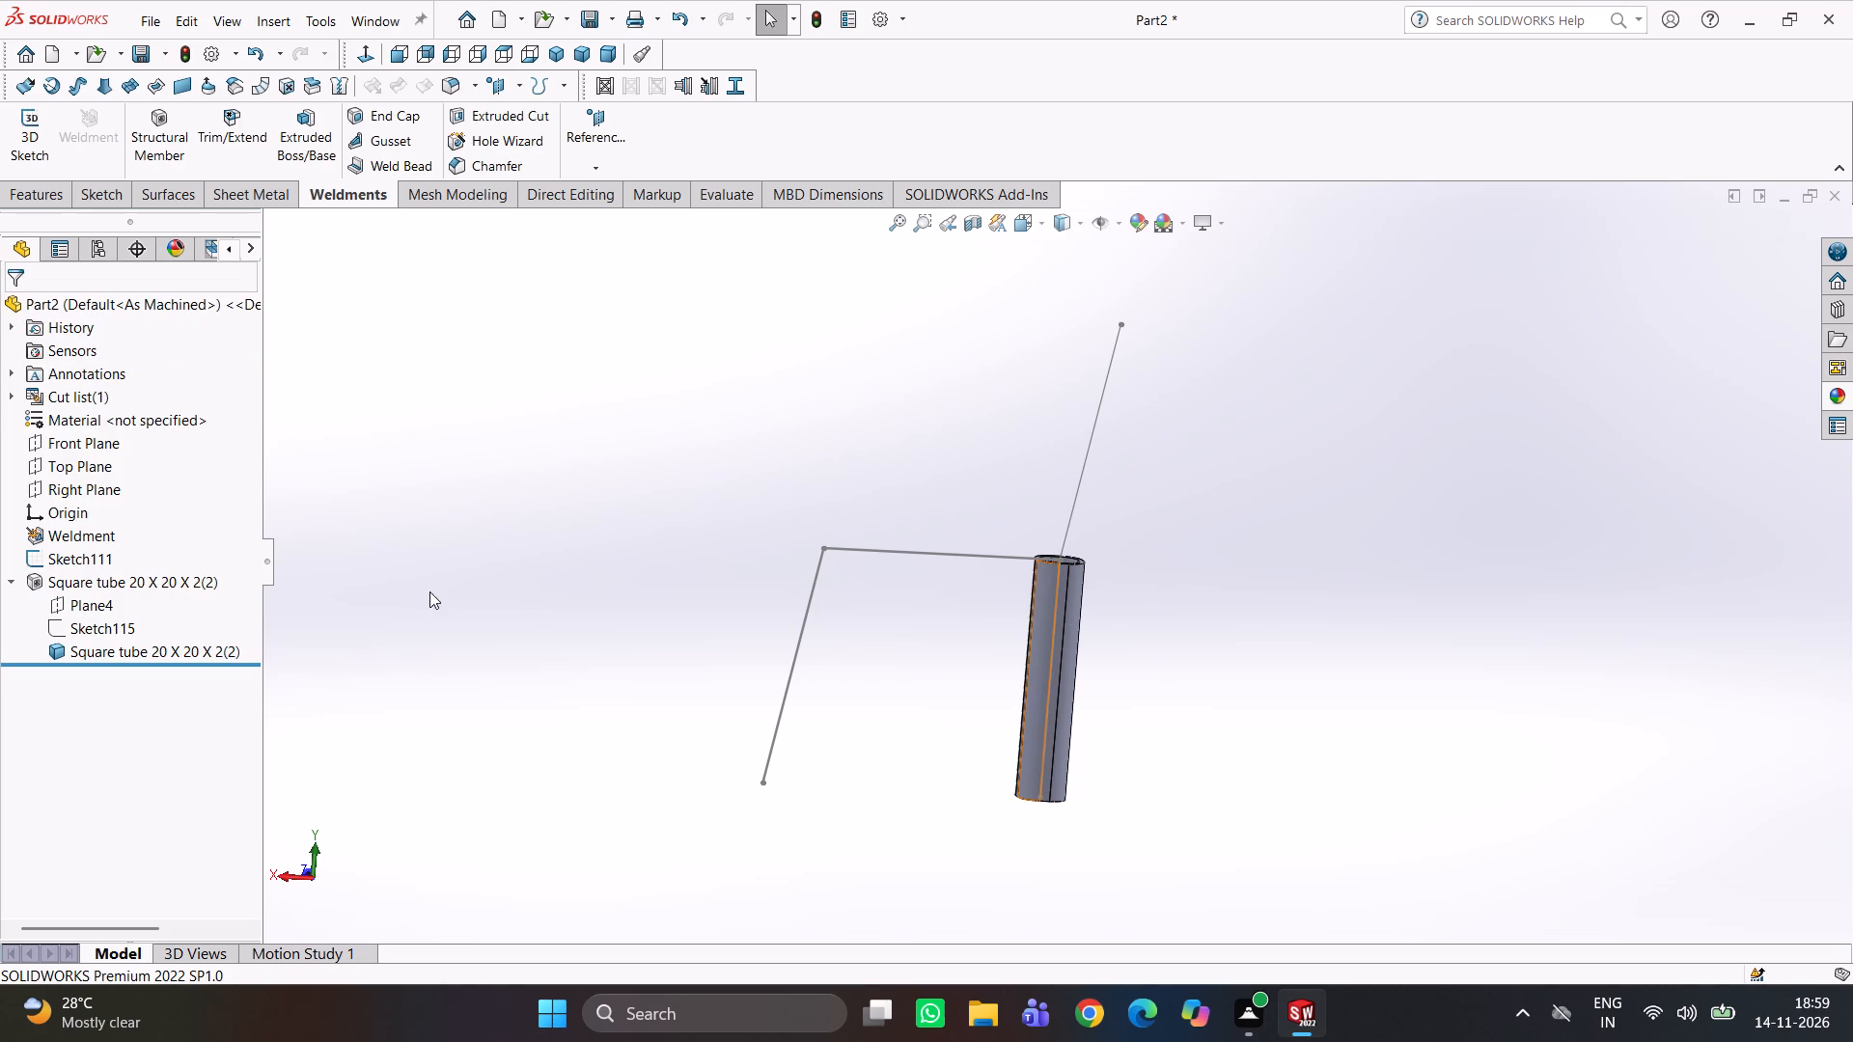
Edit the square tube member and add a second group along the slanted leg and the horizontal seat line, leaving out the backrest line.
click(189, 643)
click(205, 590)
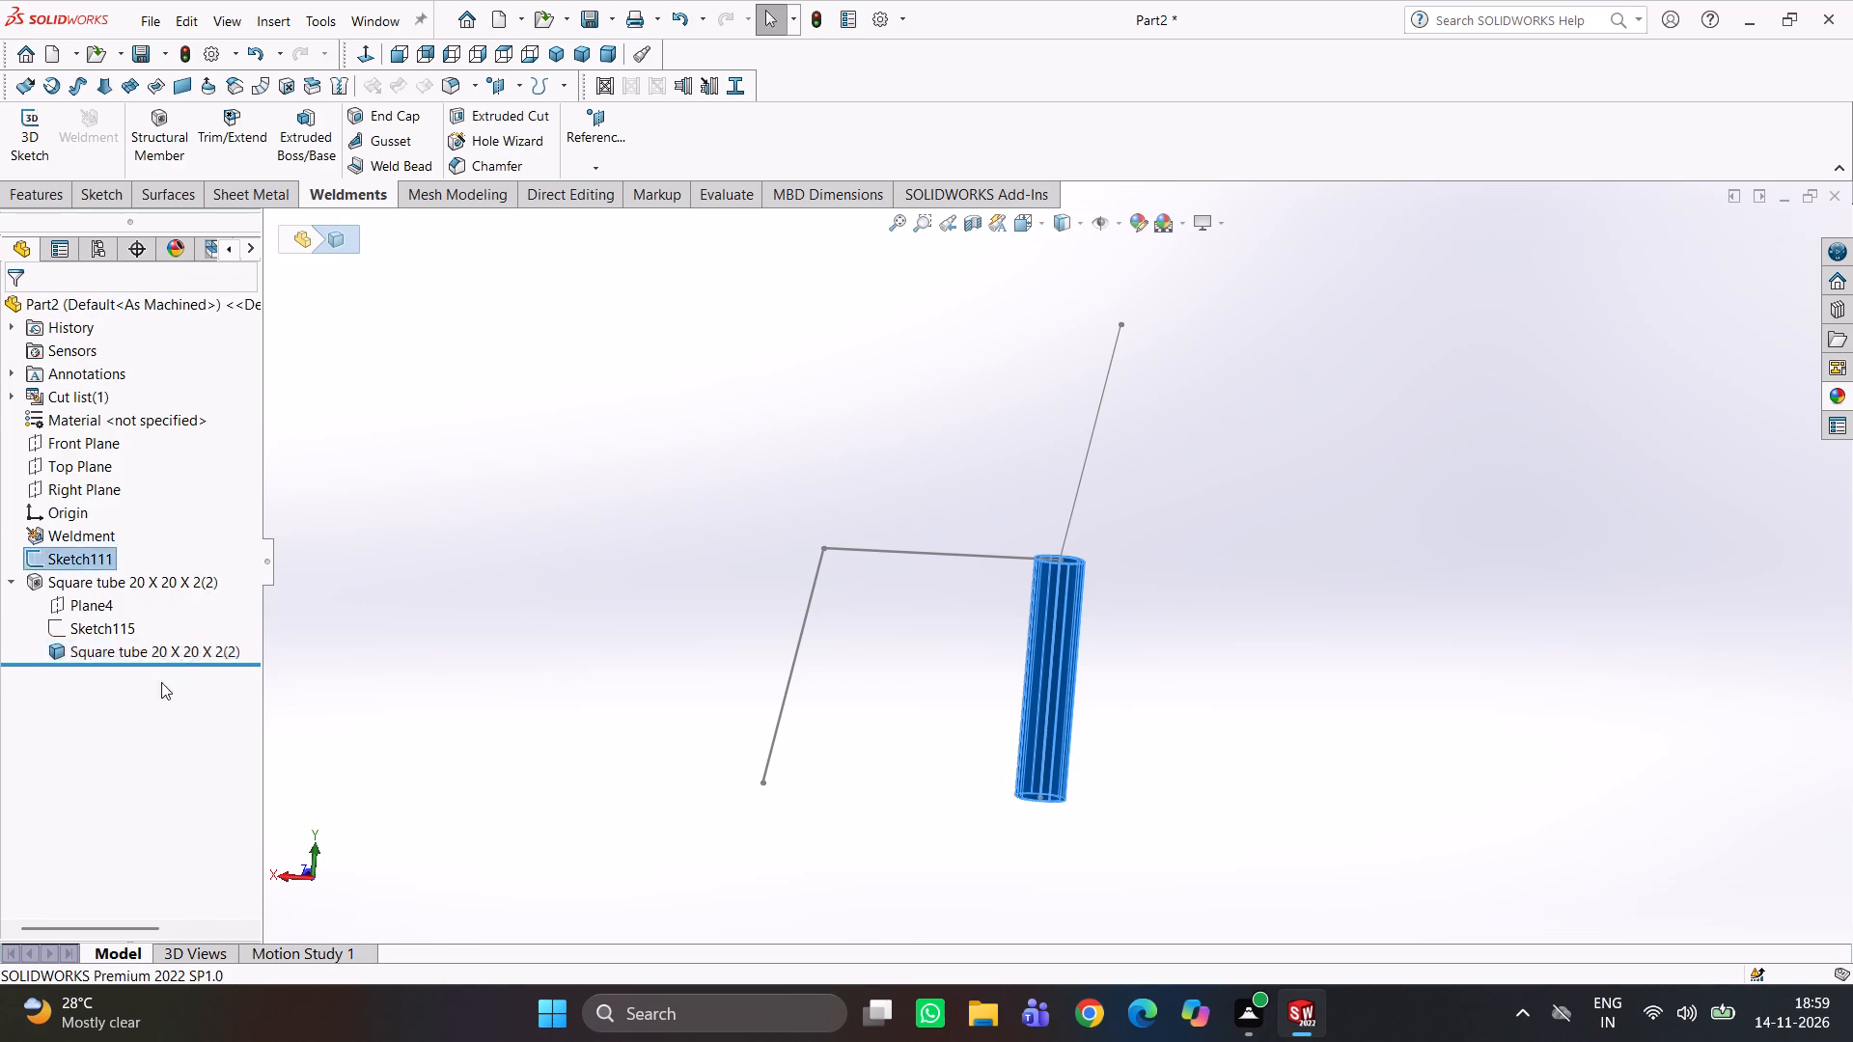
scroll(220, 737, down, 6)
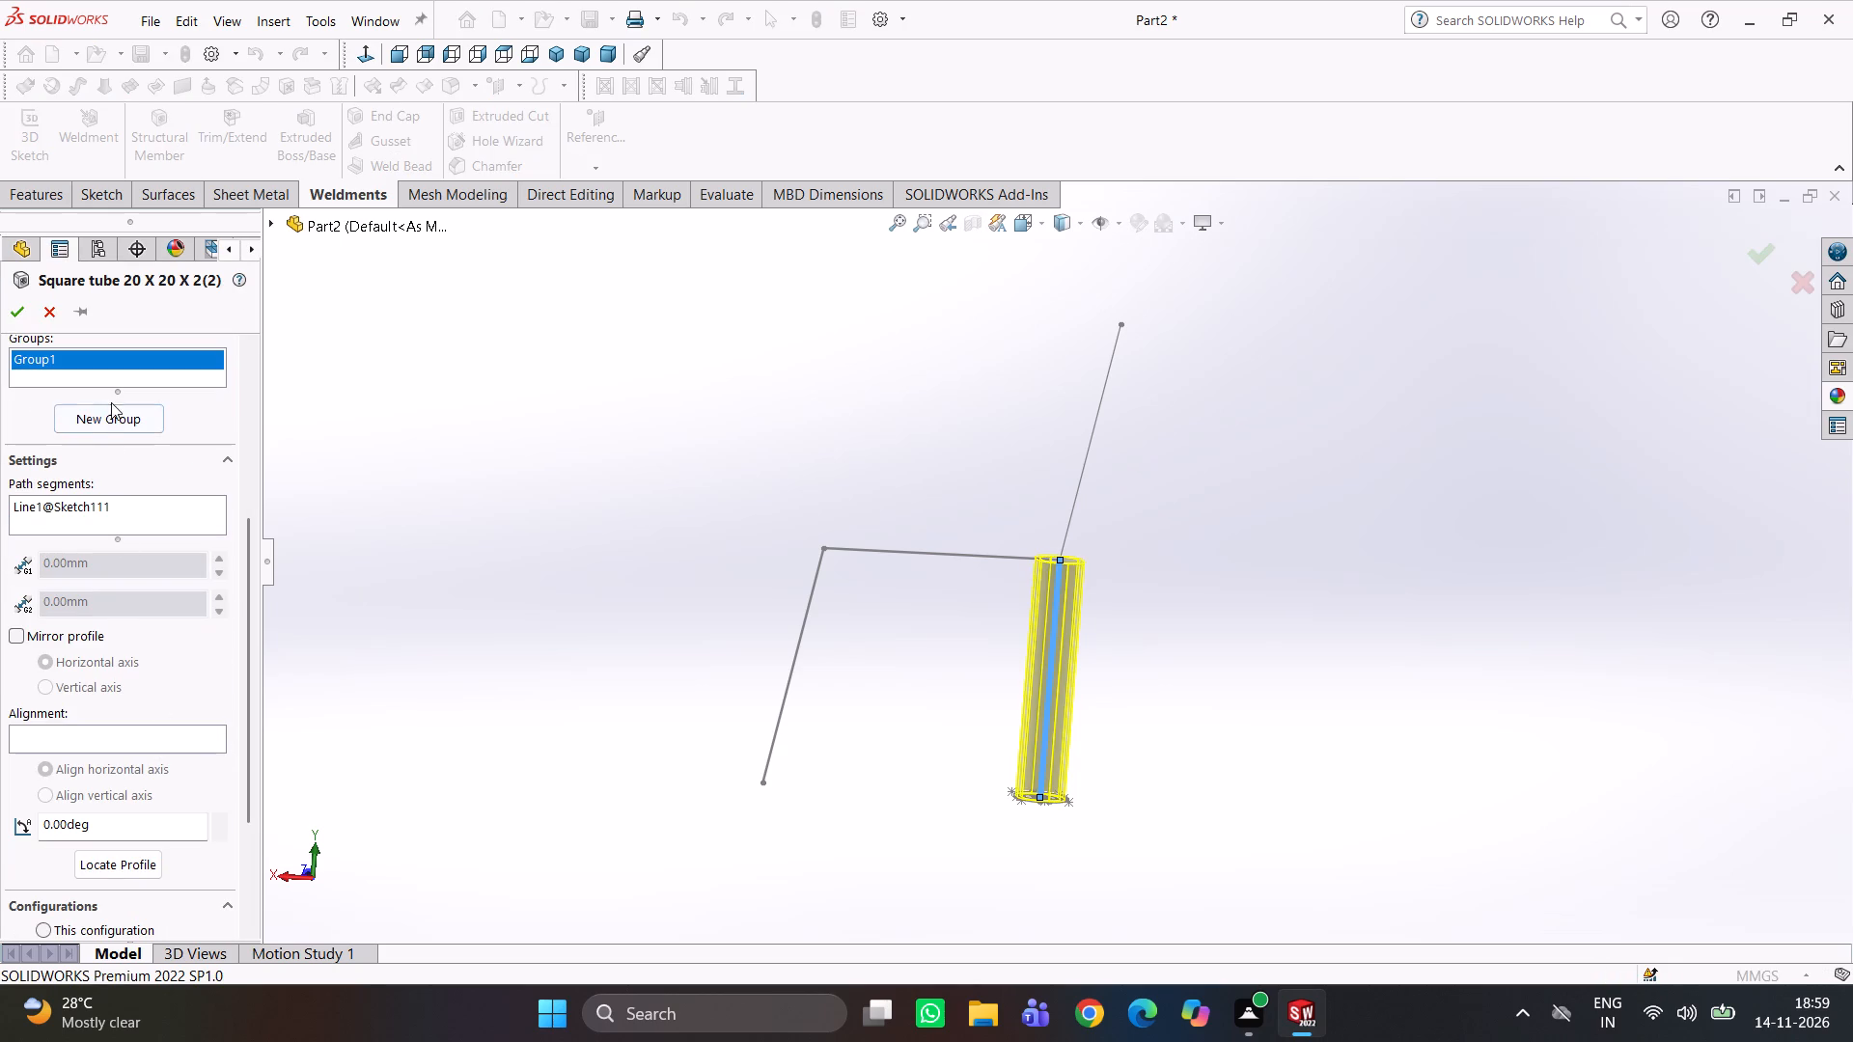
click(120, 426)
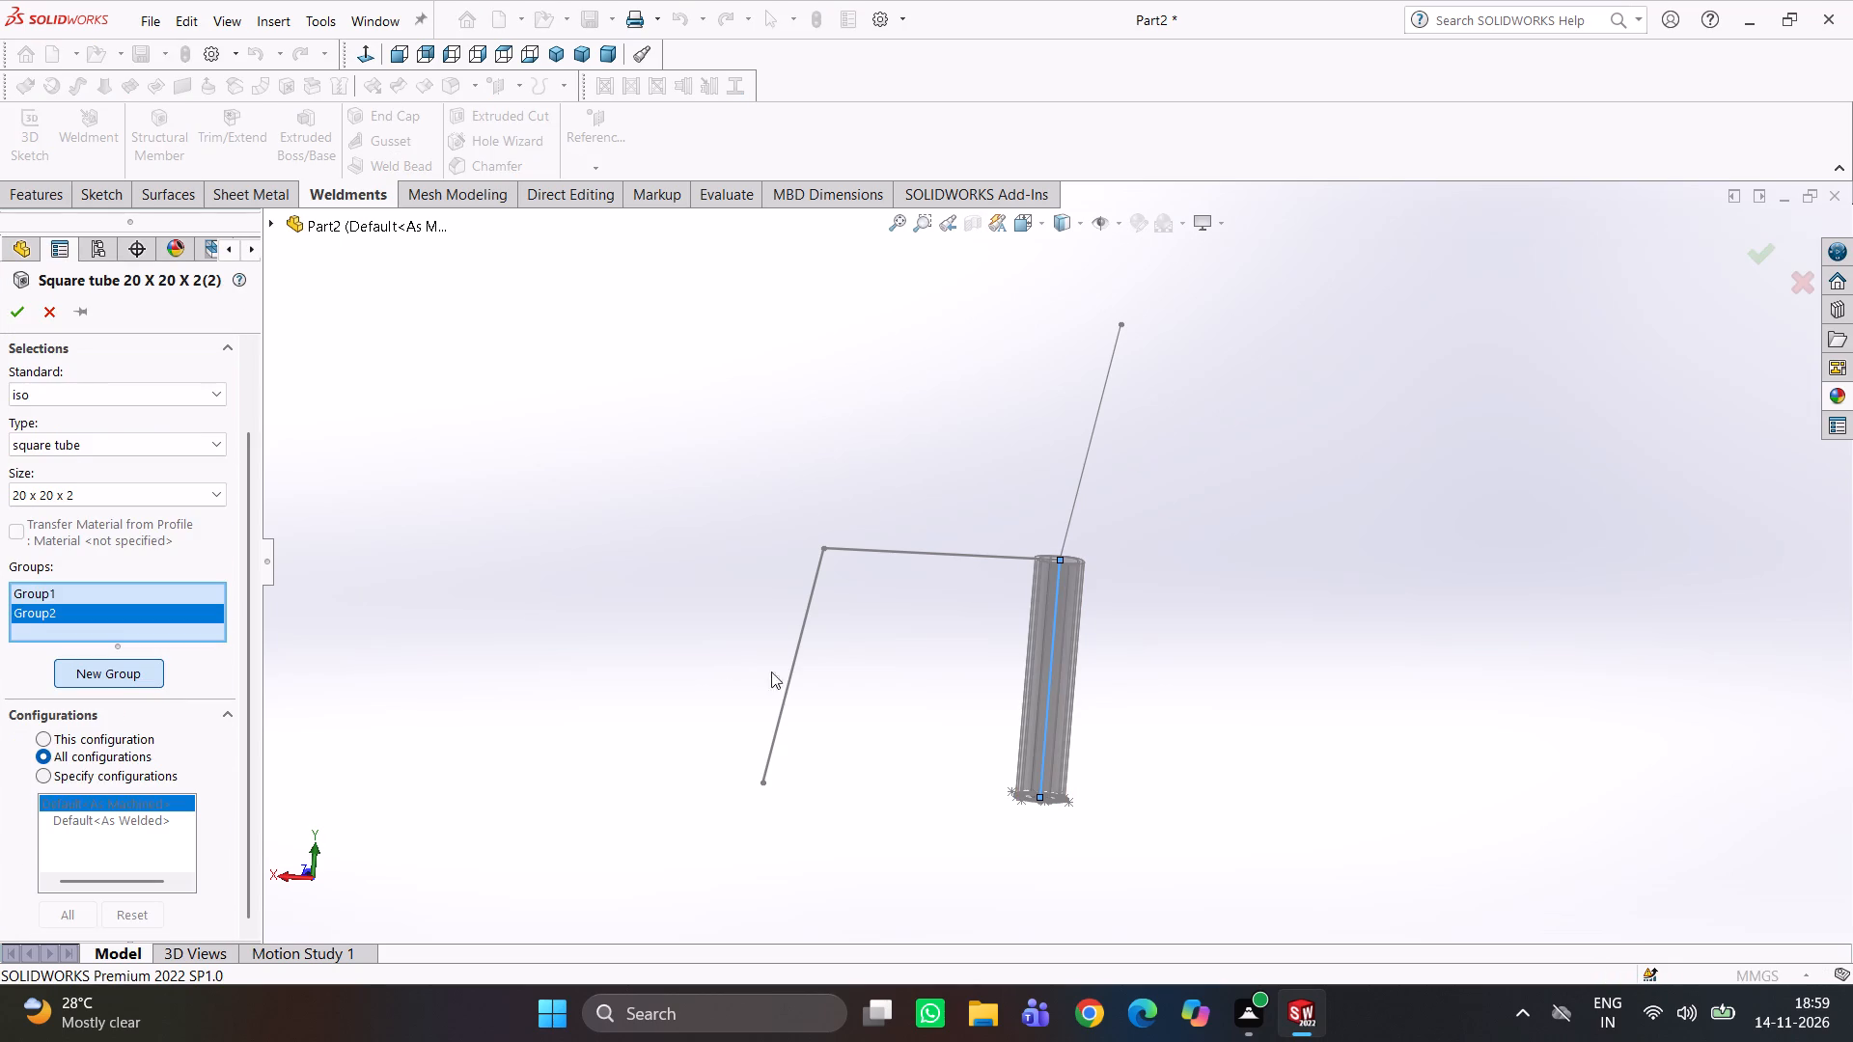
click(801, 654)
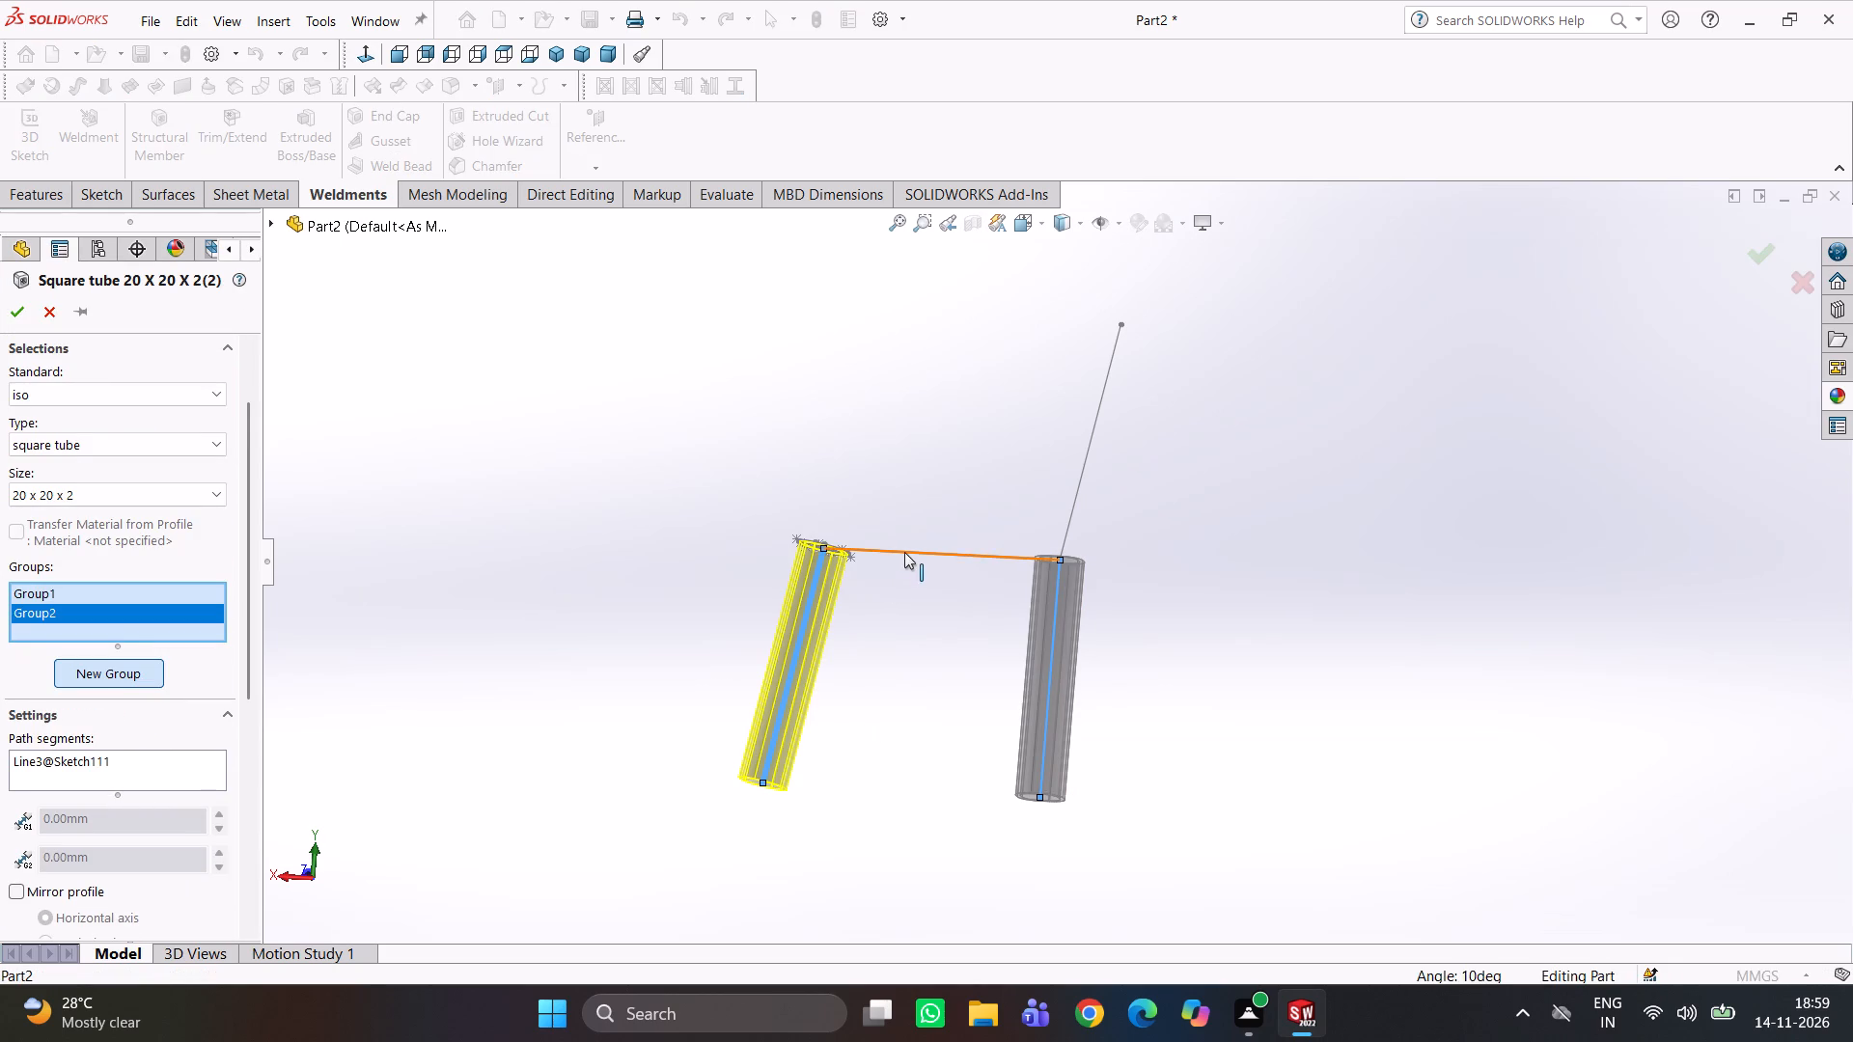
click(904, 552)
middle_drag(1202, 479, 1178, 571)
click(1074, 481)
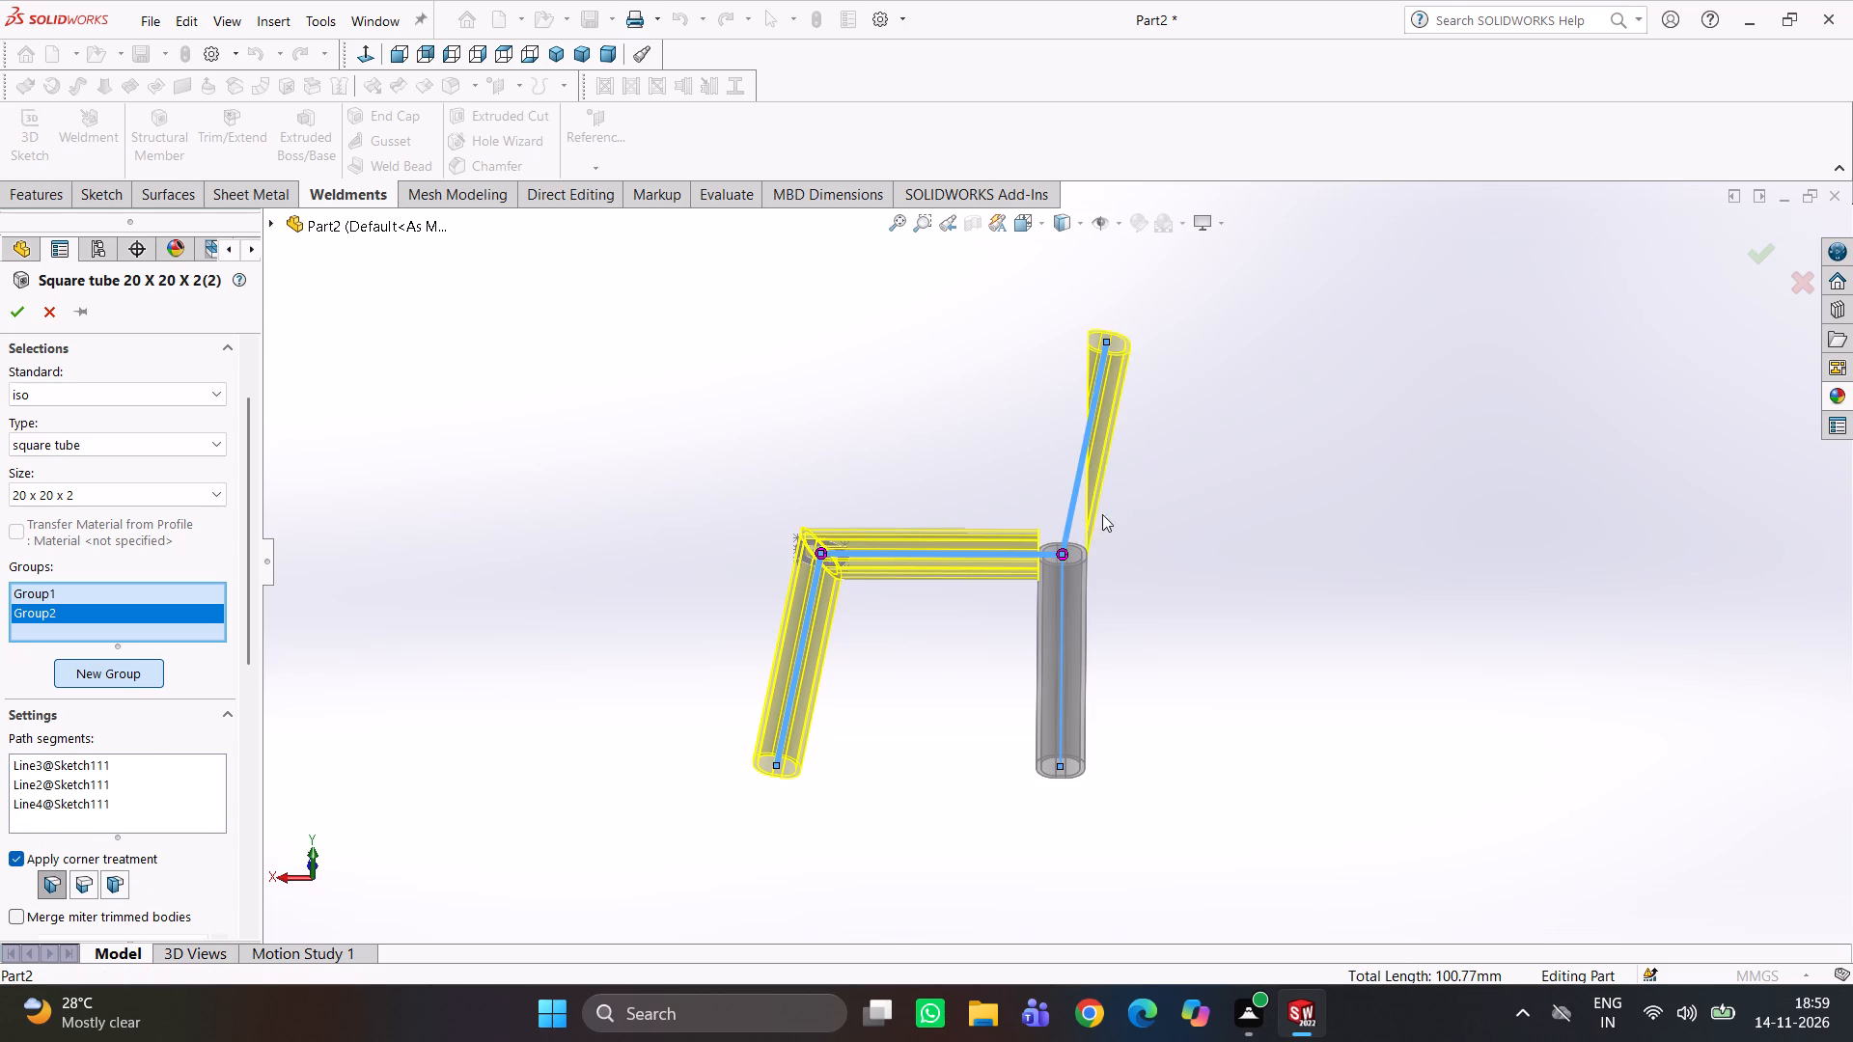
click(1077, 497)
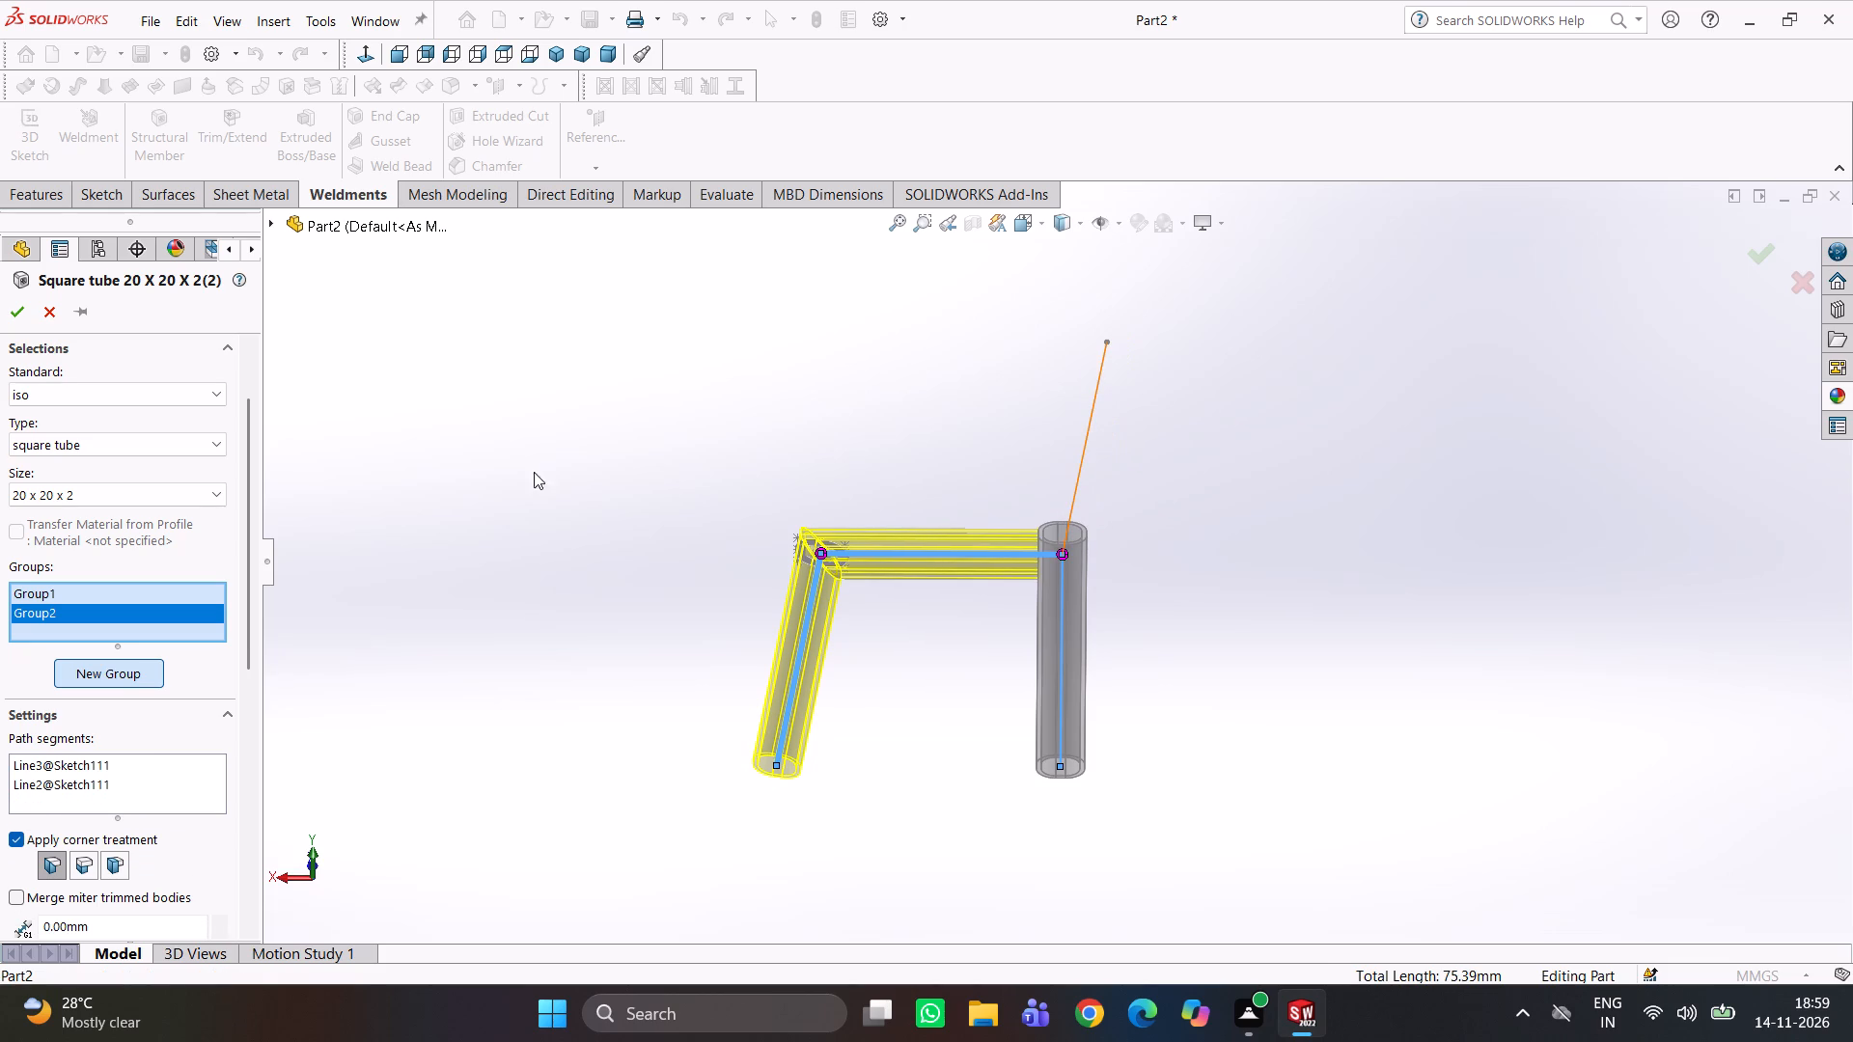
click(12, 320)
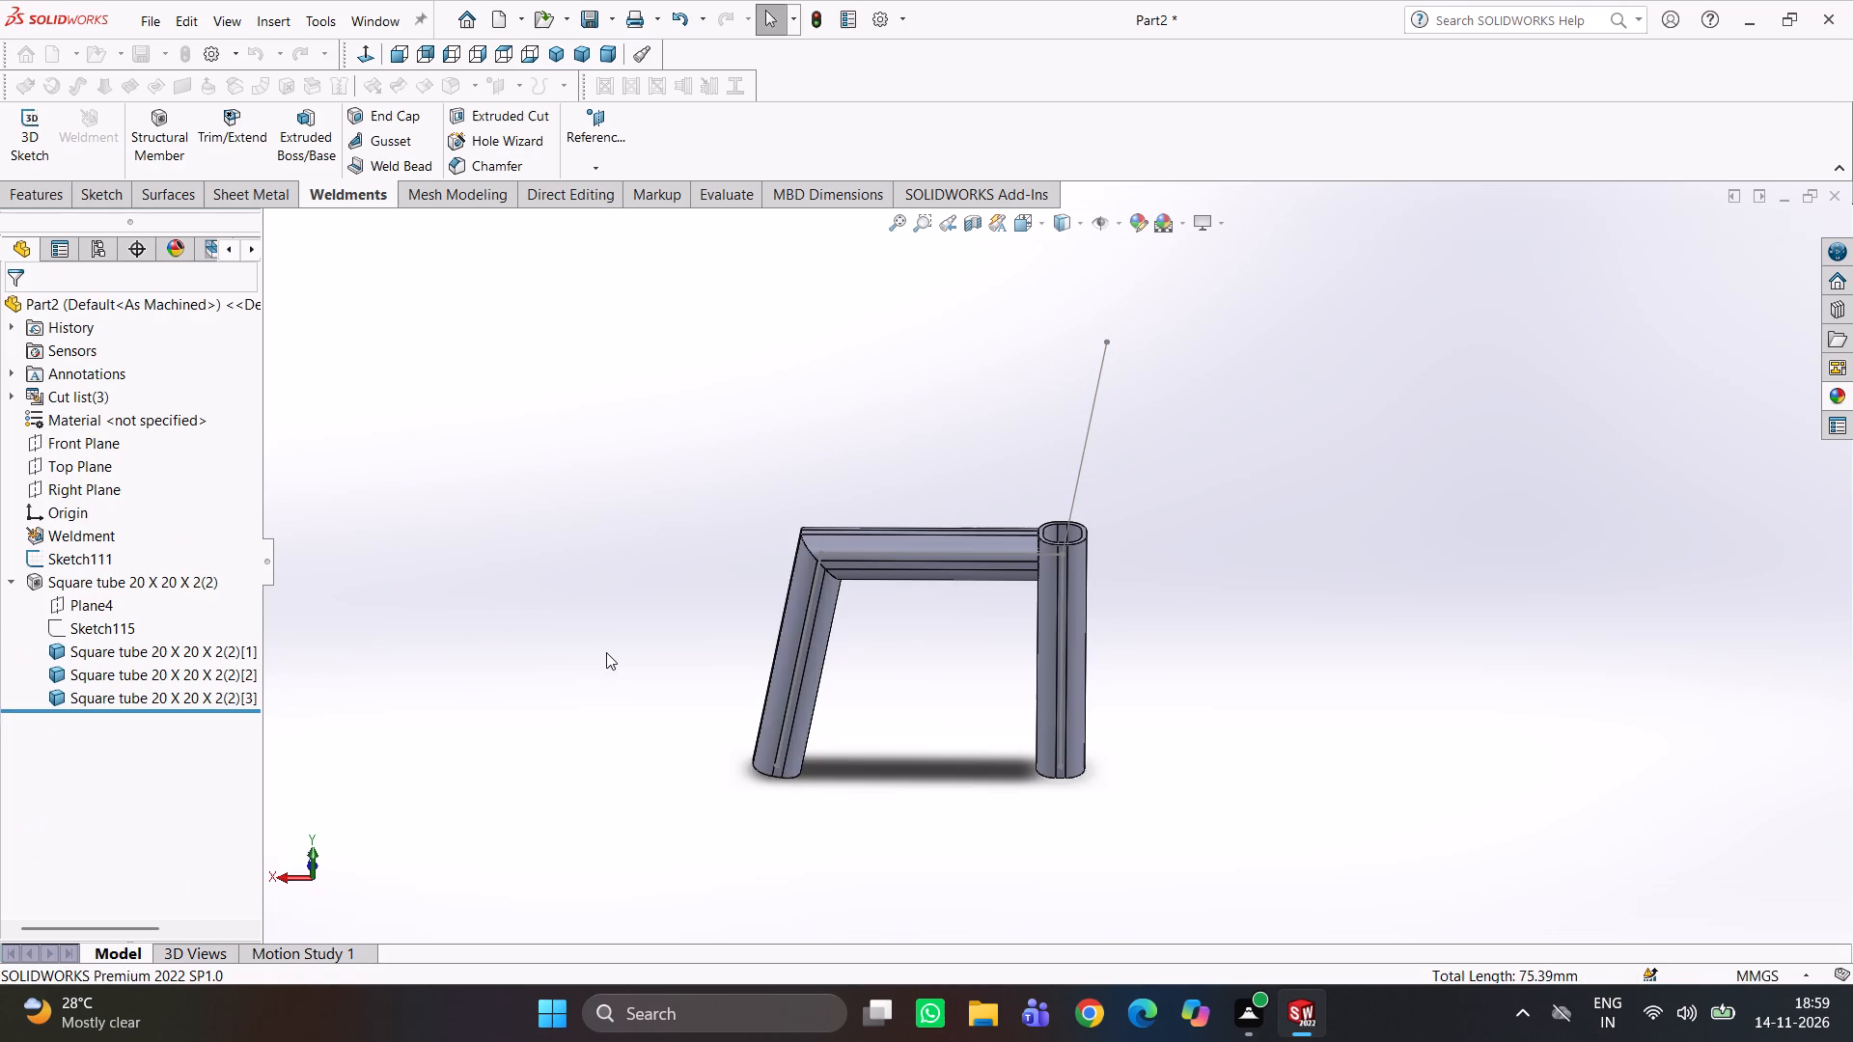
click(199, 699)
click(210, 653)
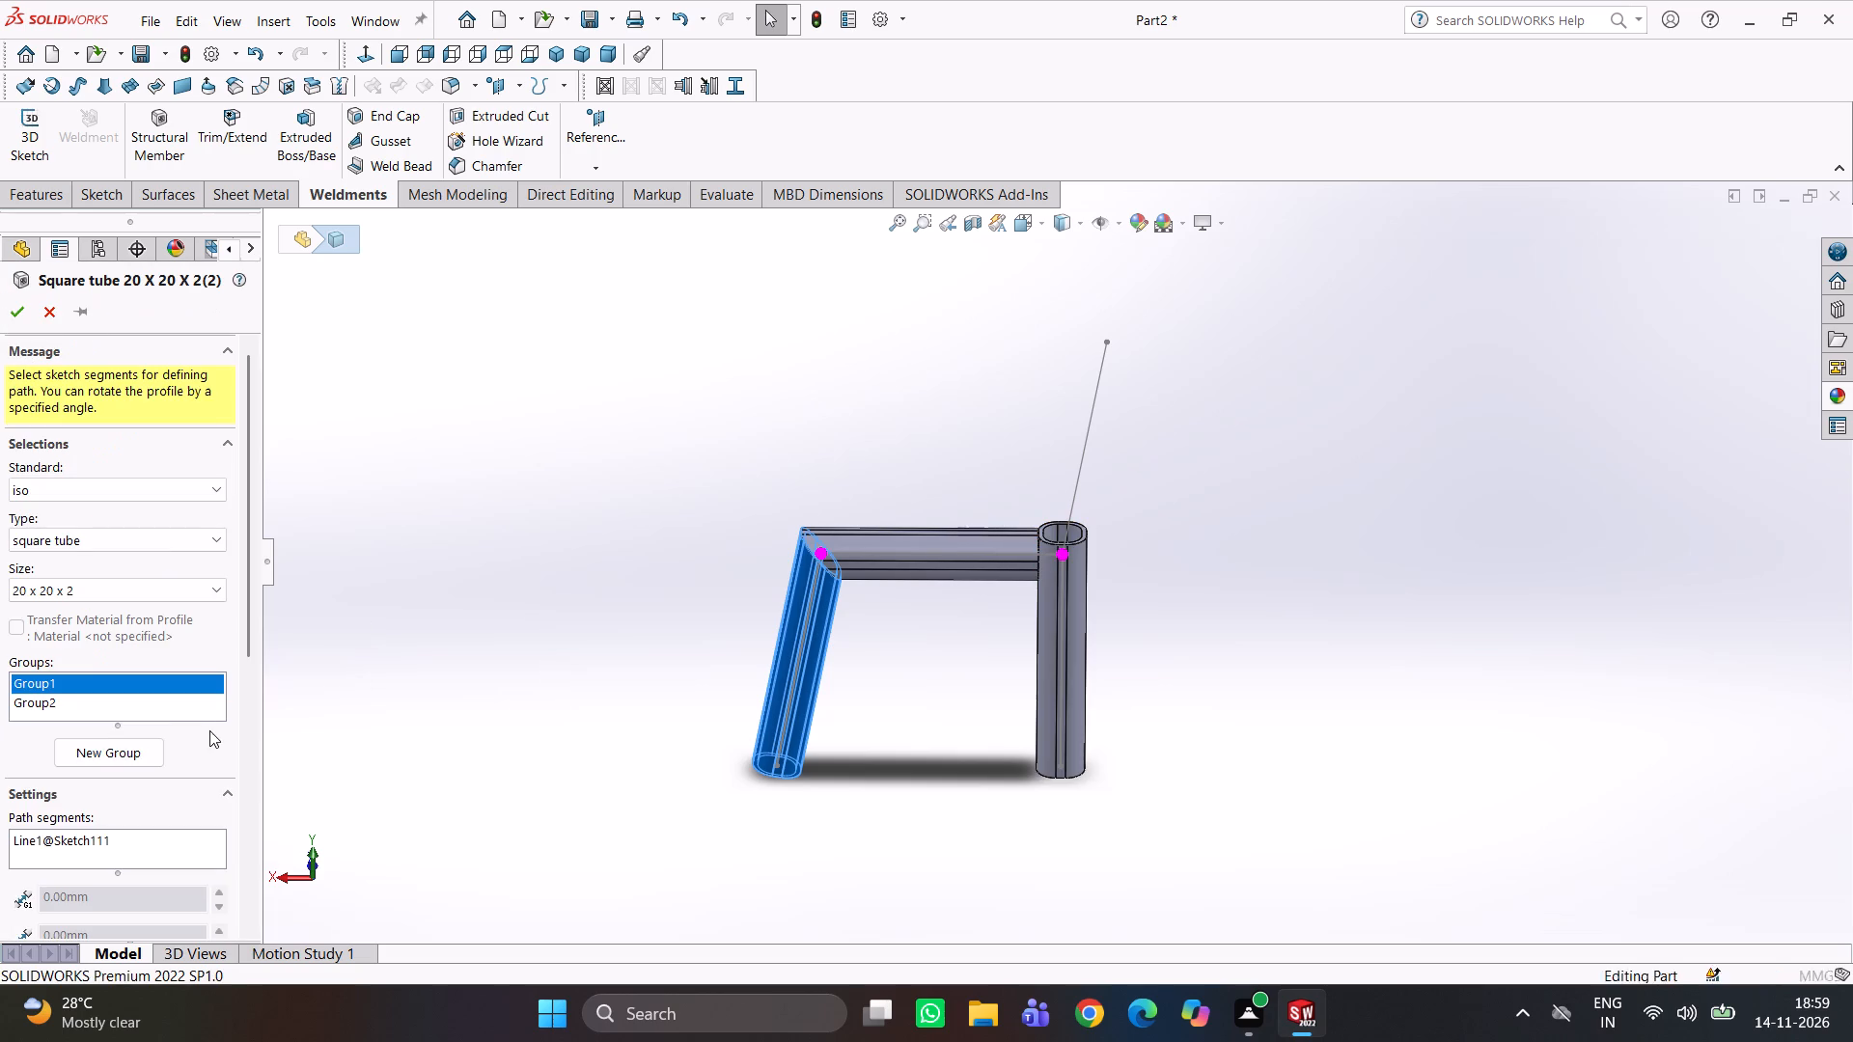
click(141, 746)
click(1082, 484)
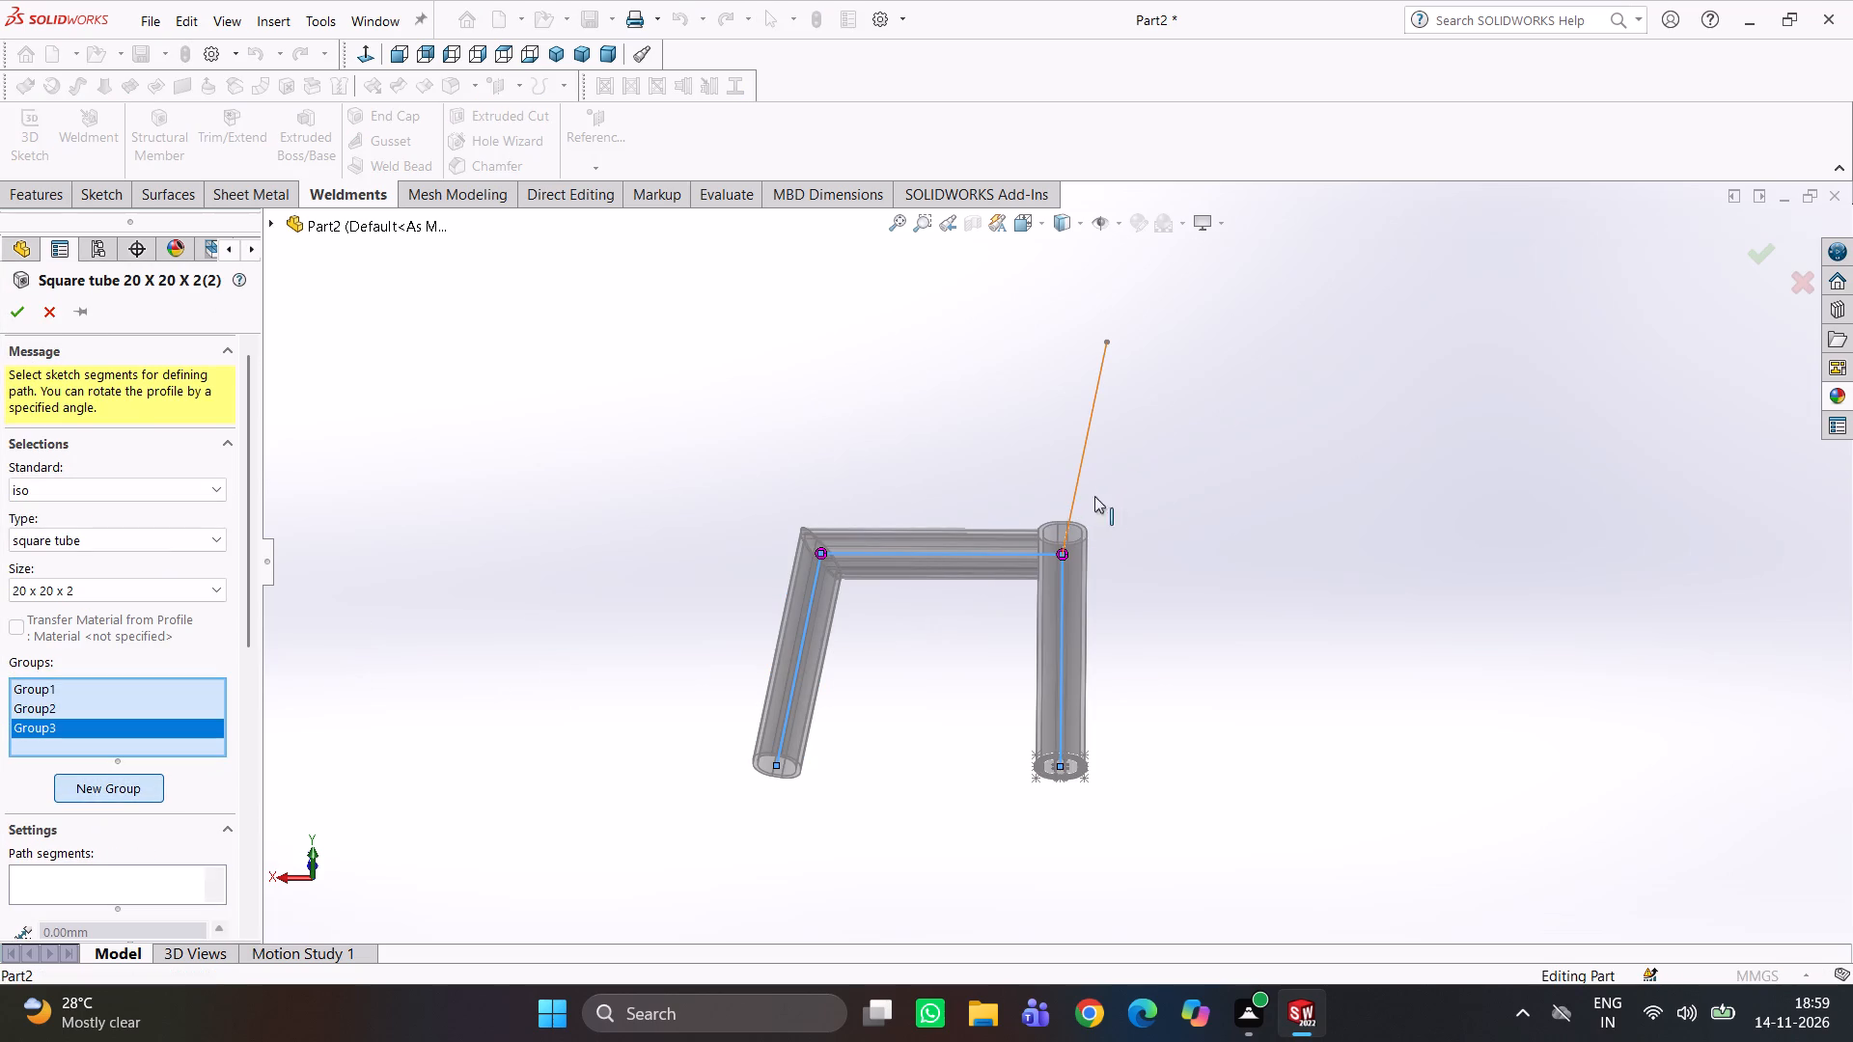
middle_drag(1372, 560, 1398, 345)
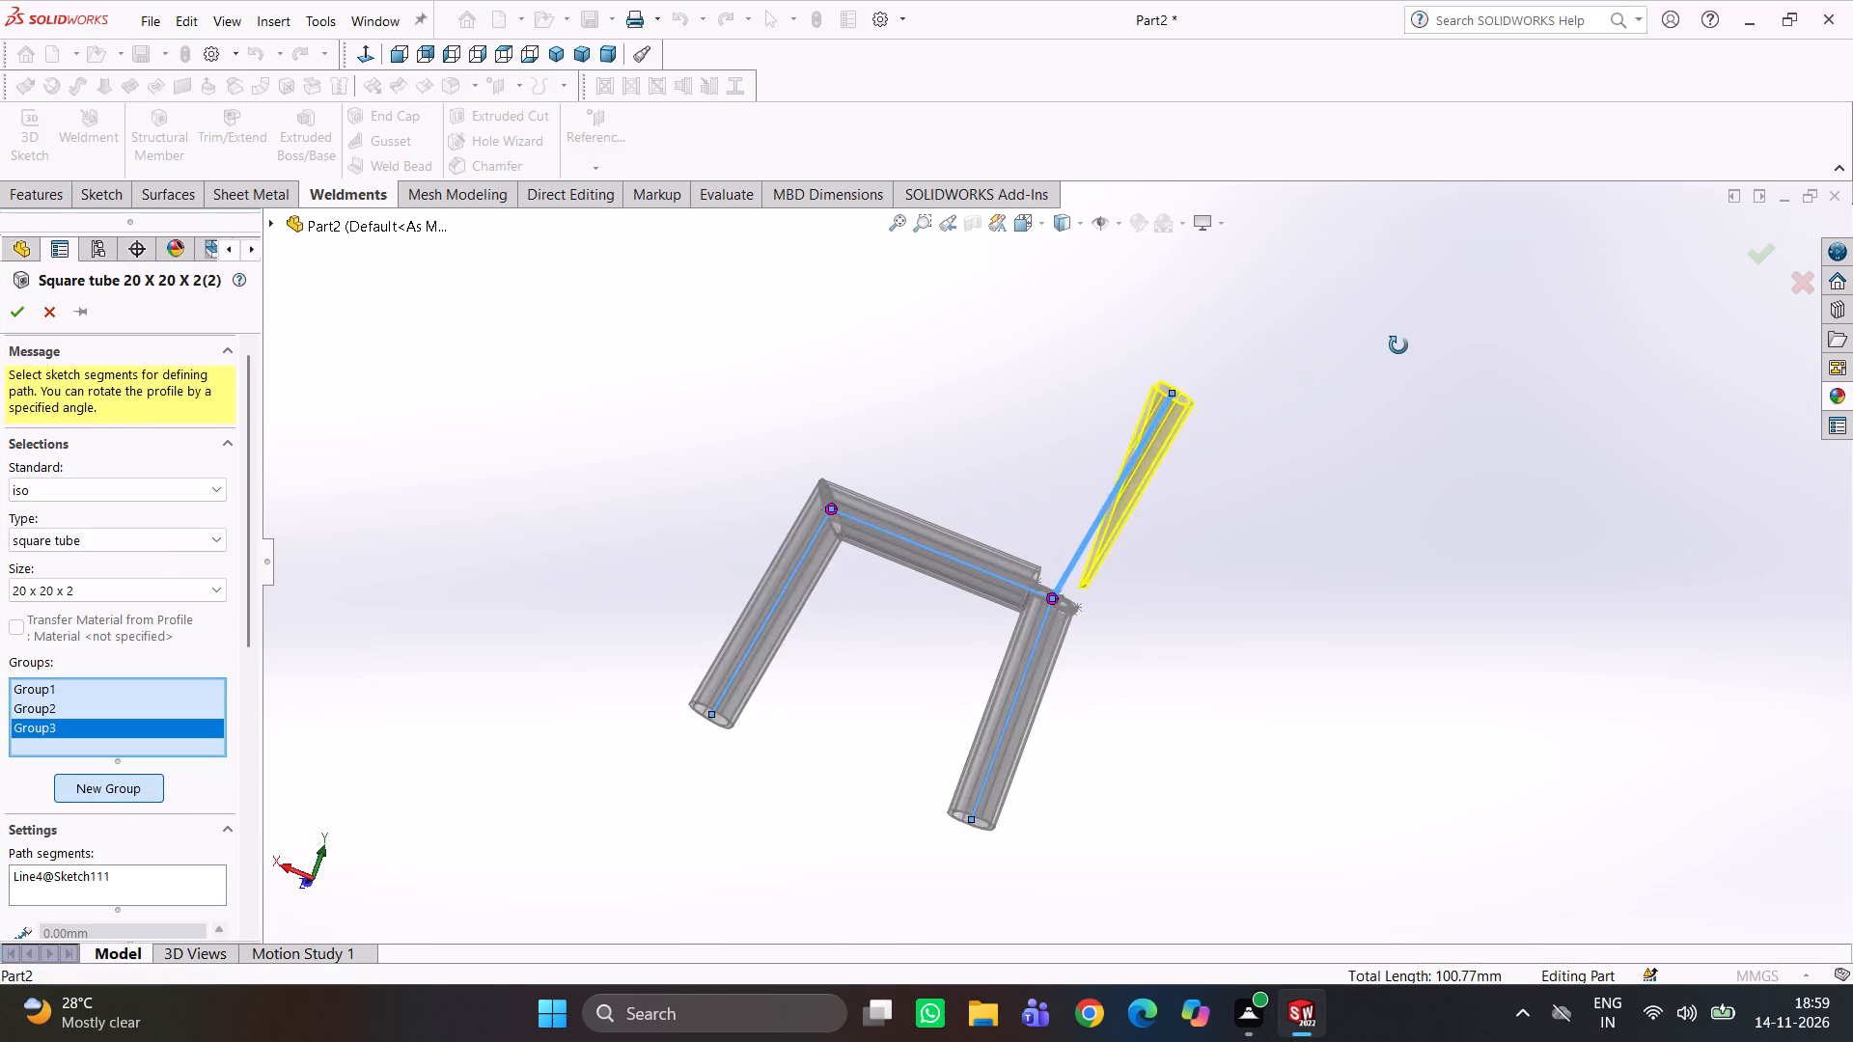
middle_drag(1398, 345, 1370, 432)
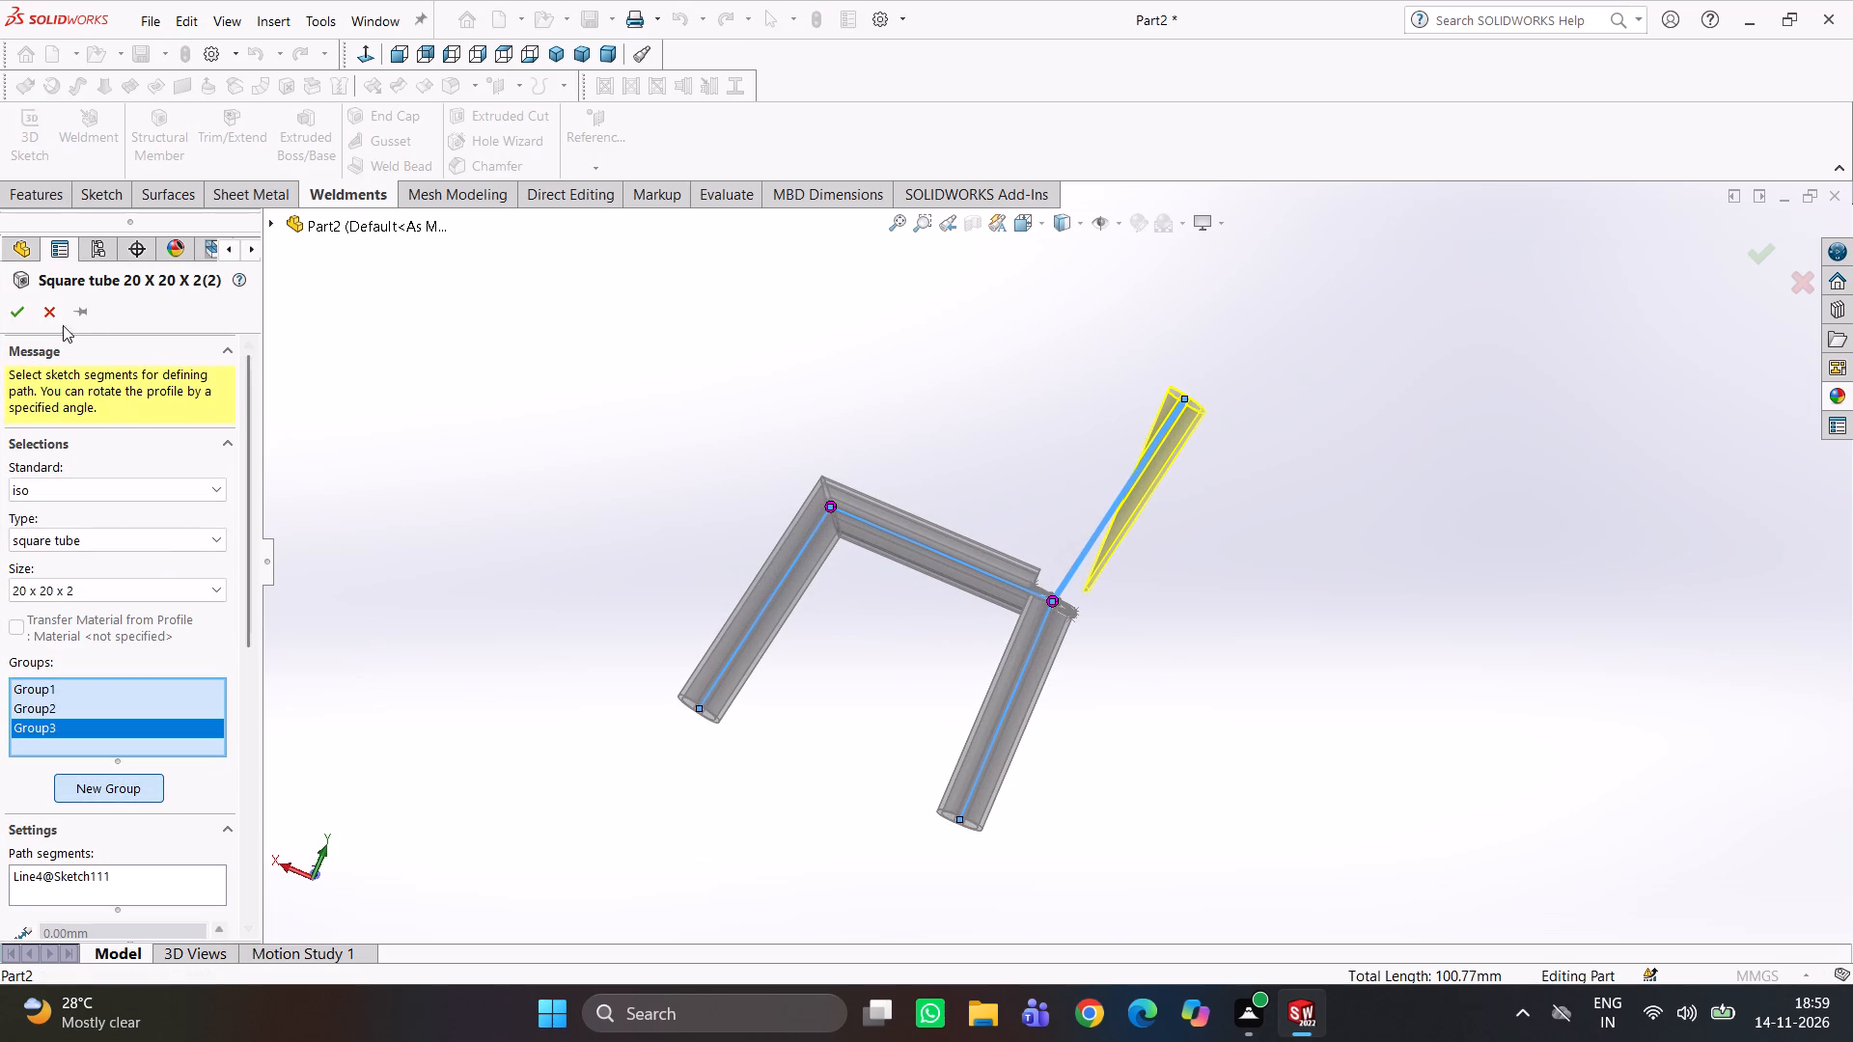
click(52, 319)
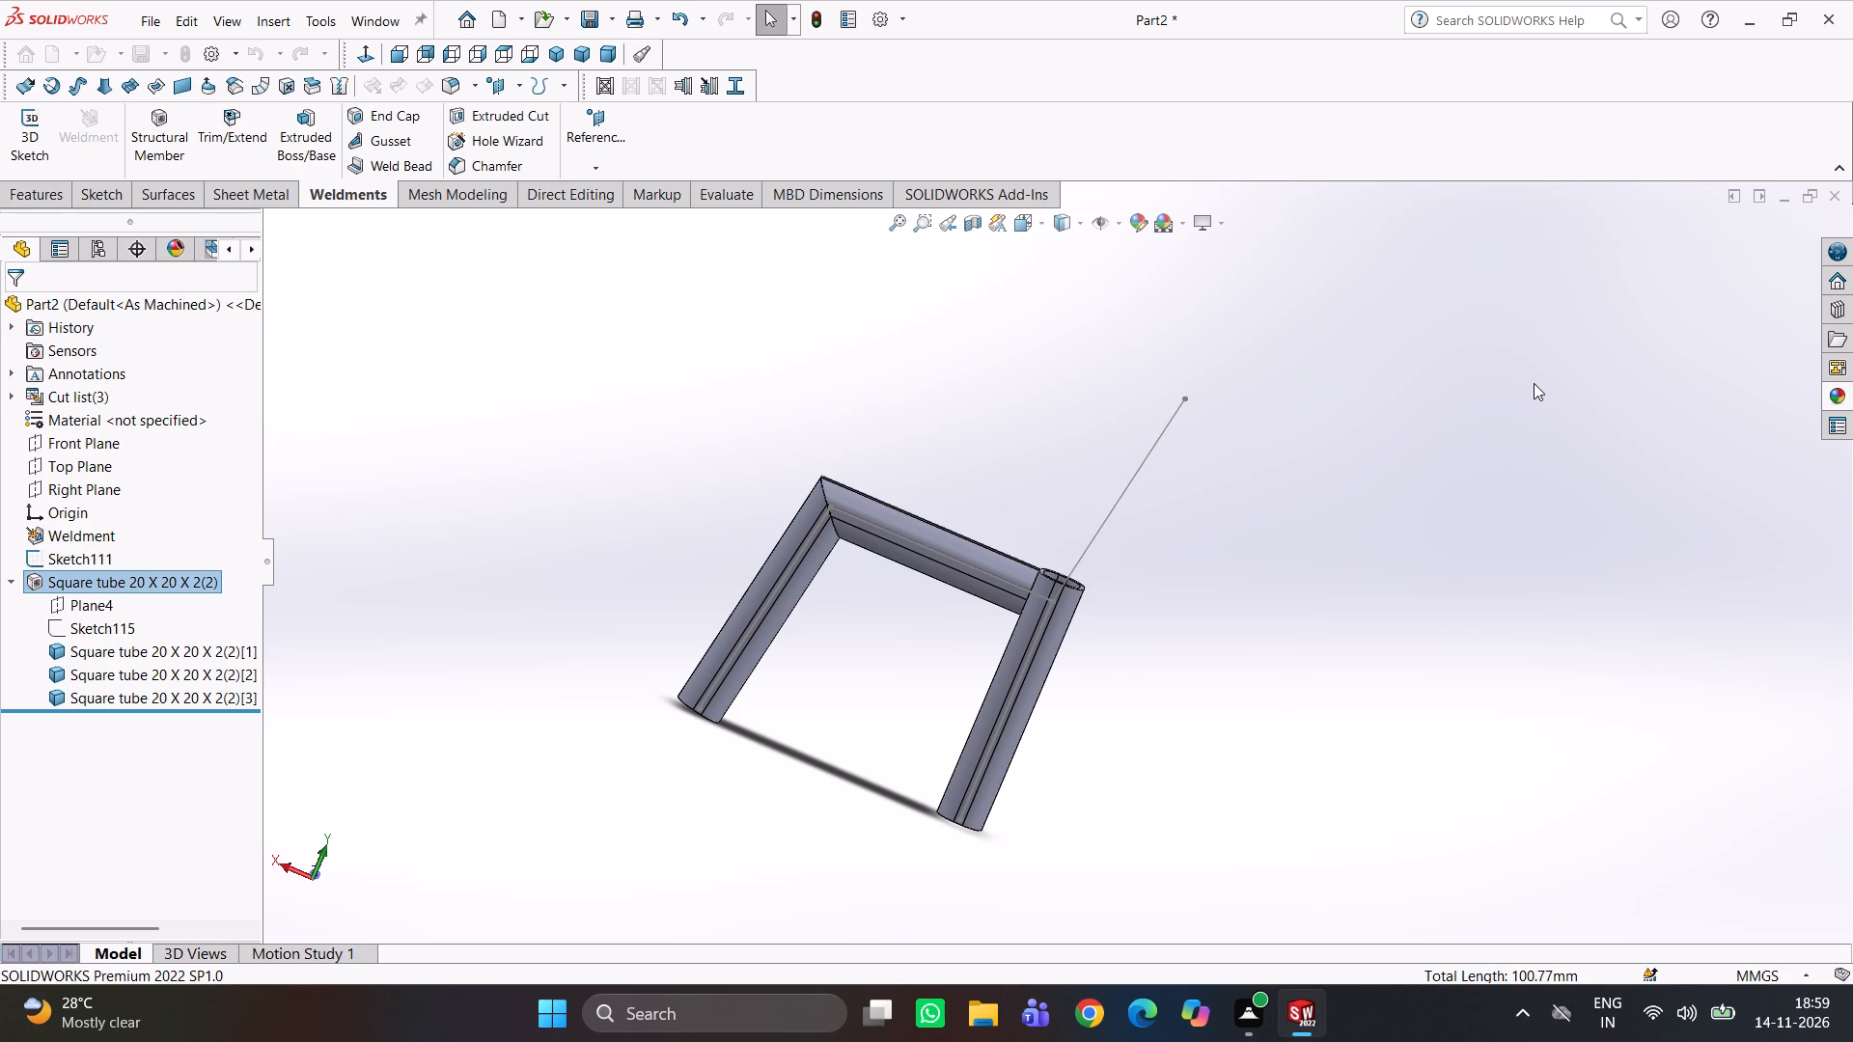
Undo the second group added to the square tube member along the slanted leg and the seat line.
right_drag(1529, 378, 1398, 413)
middle_drag(1414, 412, 1263, 467)
scroll(1174, 484, up, 1)
middle_drag(1204, 478, 1136, 483)
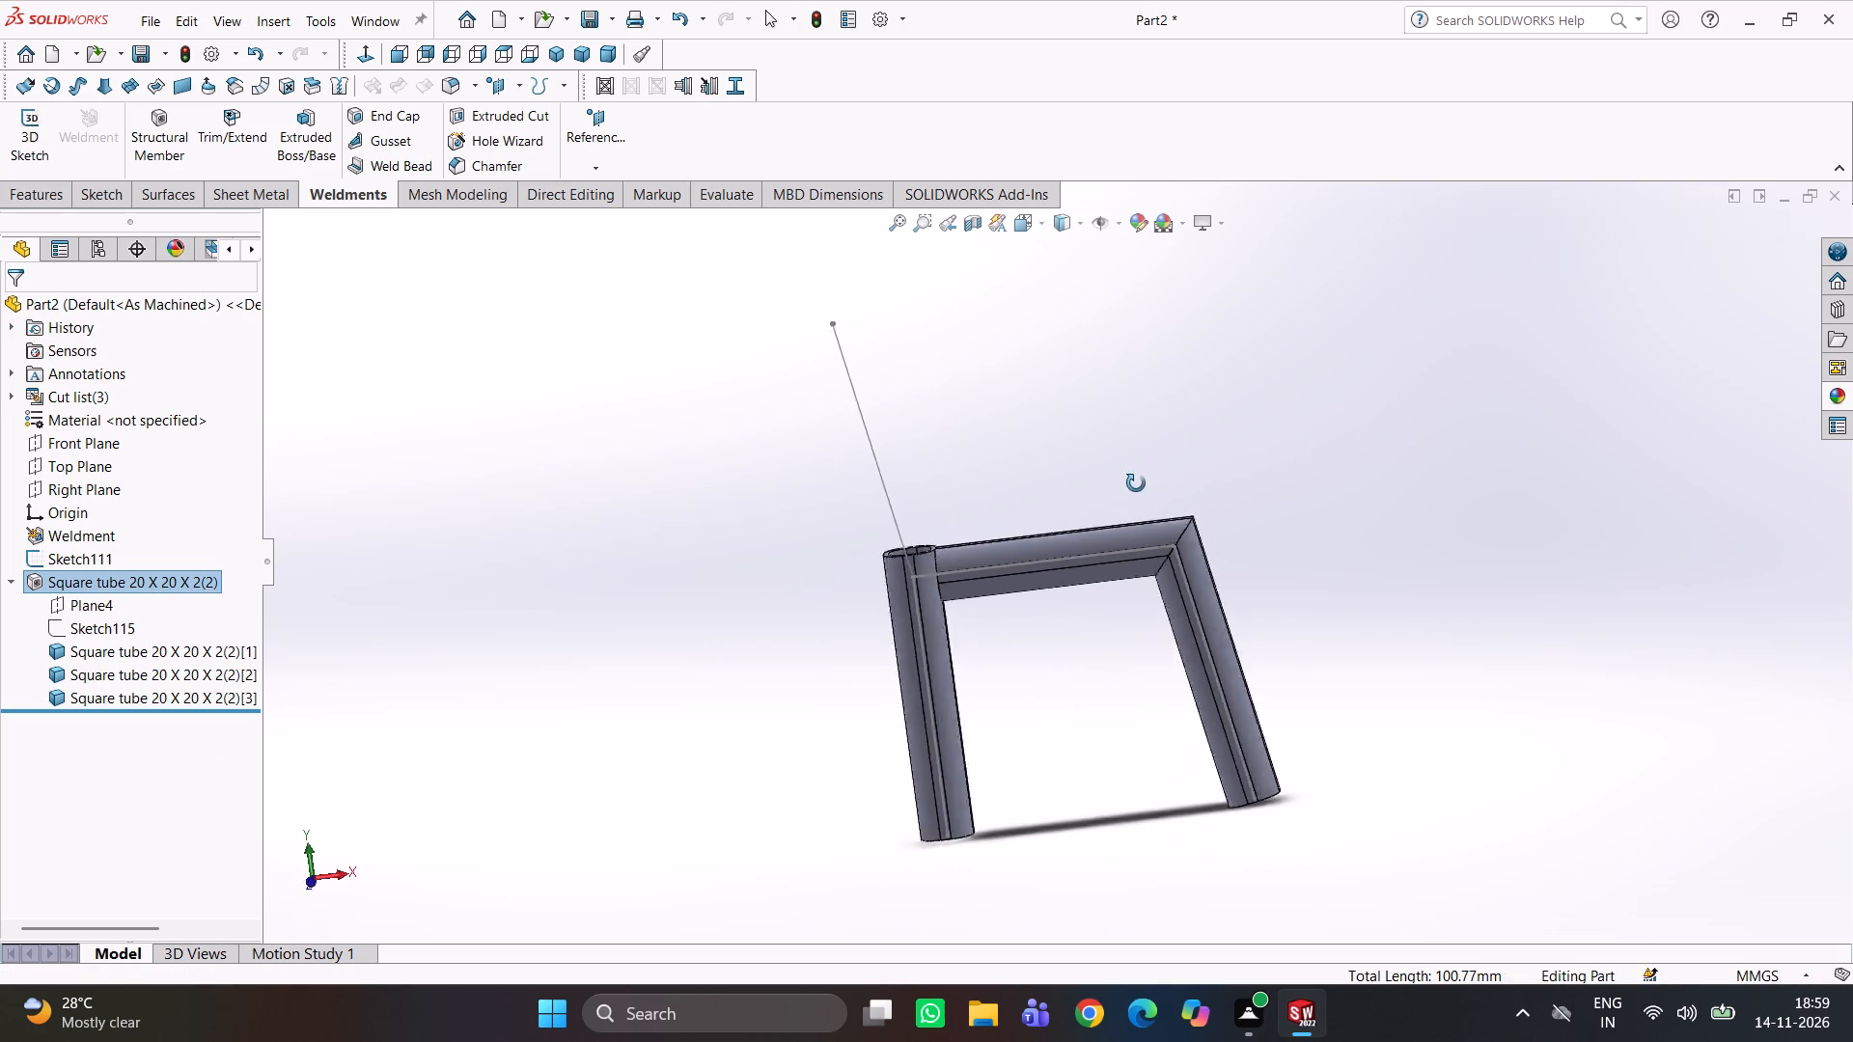
middle_drag(1136, 483, 1220, 487)
key(ctrl+z)
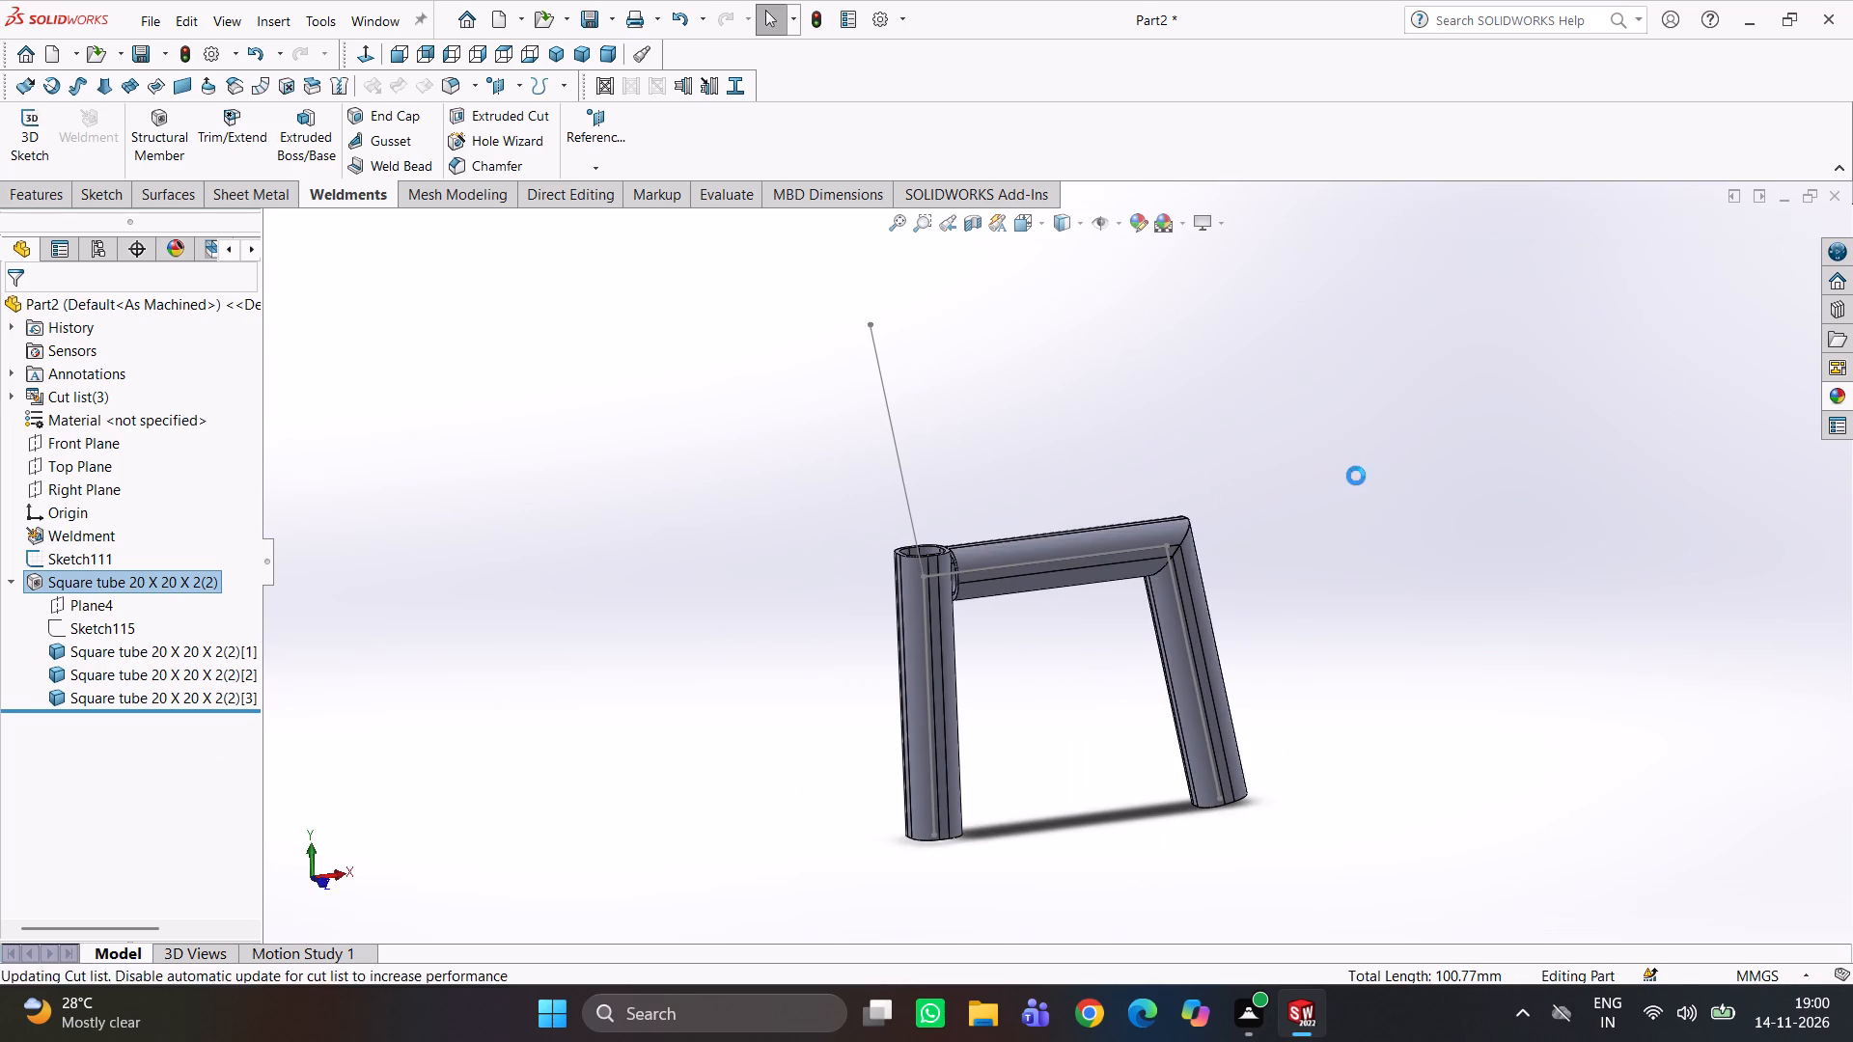
key(ctrl+z)
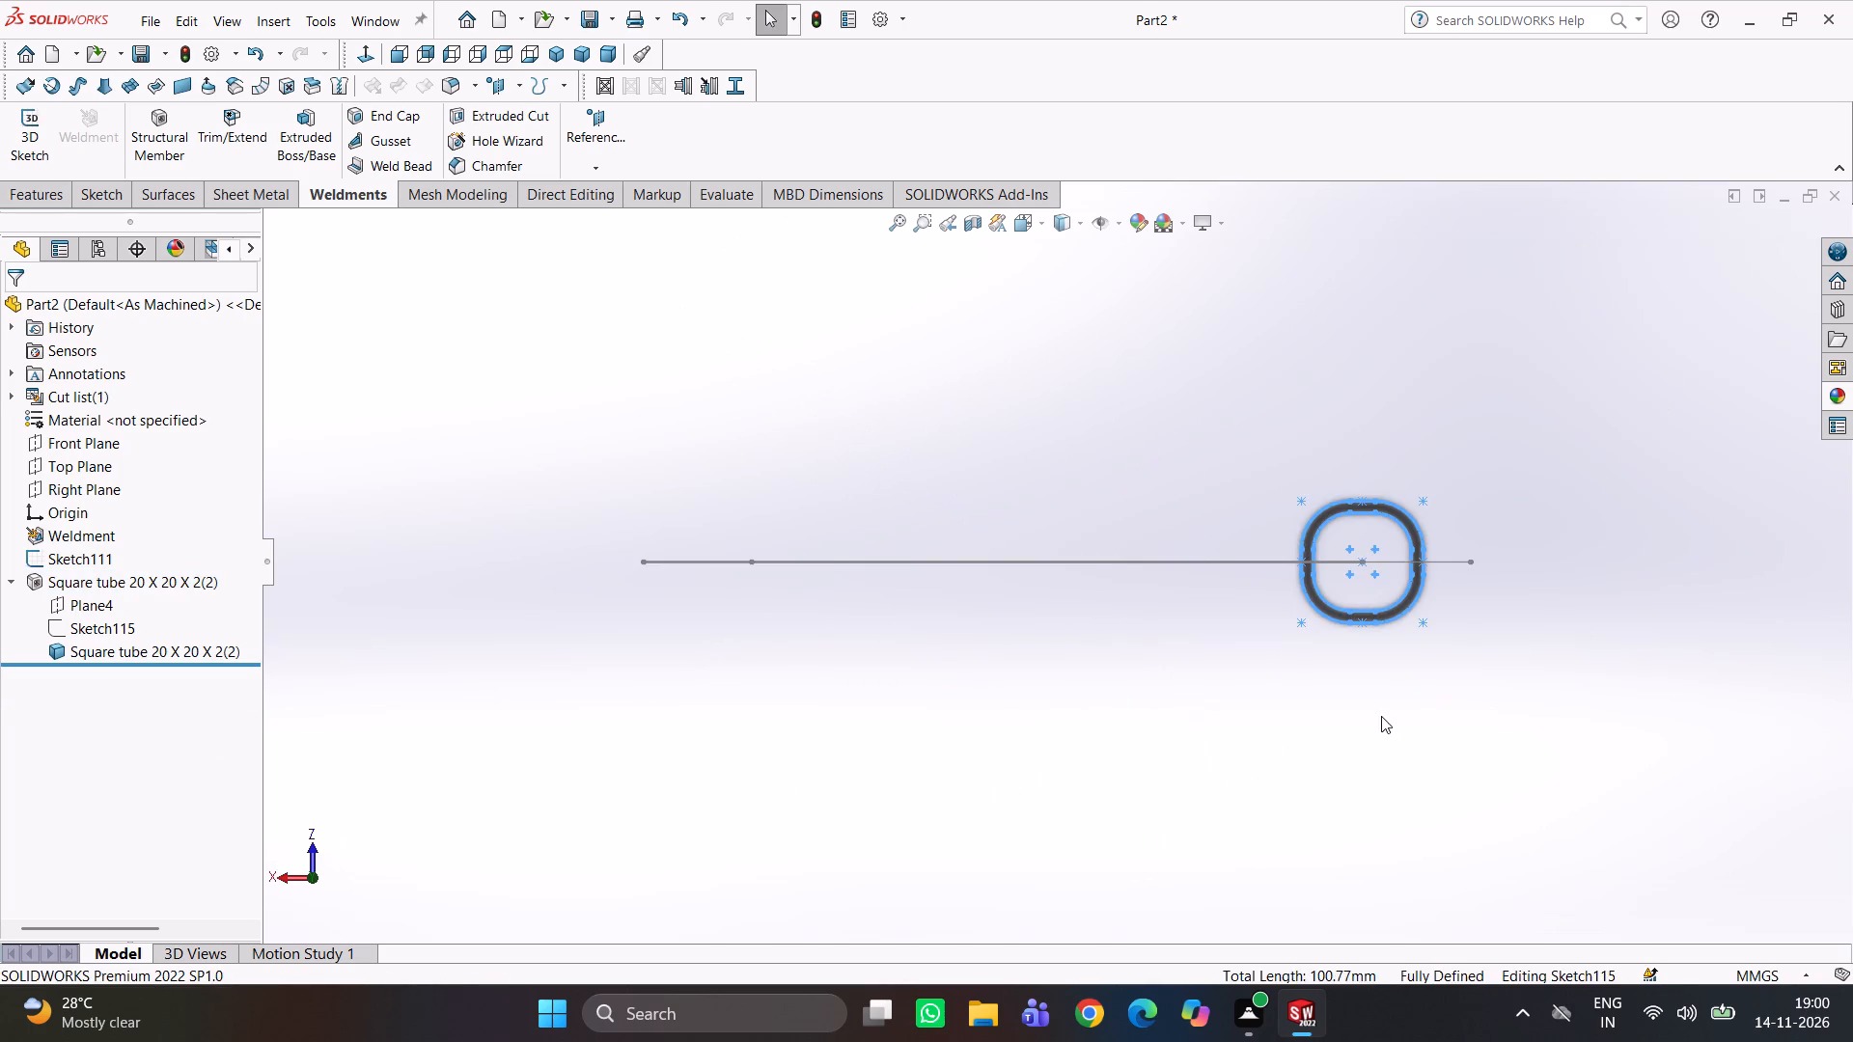
Undo all dimension edits made to the square tube profile sketch, back to its original 20 mm section.
key(ctrl+z)
key(ctrl+z)
key(ctrl+z)
key(ctrl+z)
key(ctrl+z)
key(ctrl+z)
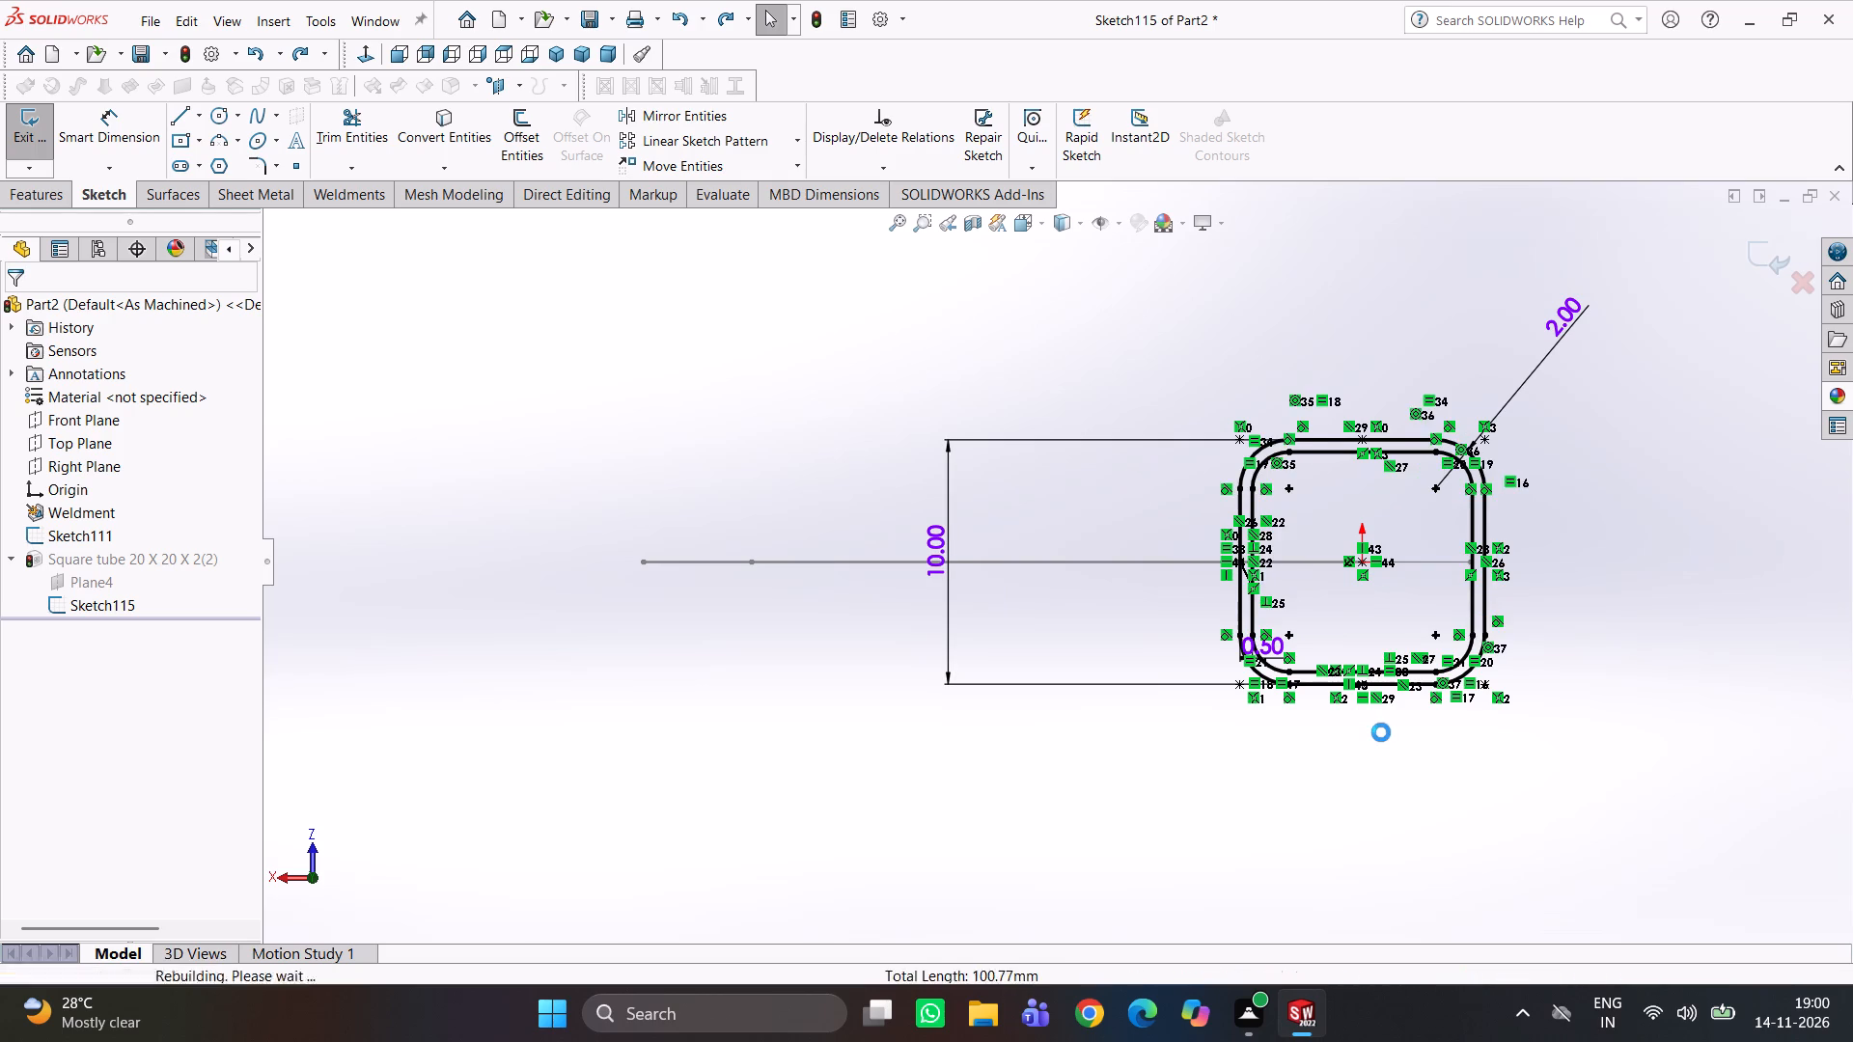
key(ctrl+z)
key(ctrl+z)
key(ctrl+z)
key(ctrl+z)
key(ctrl+z)
key(ctrl+z)
key(ctrl+z)
key(ctrl+z)
key(ctrl+z)
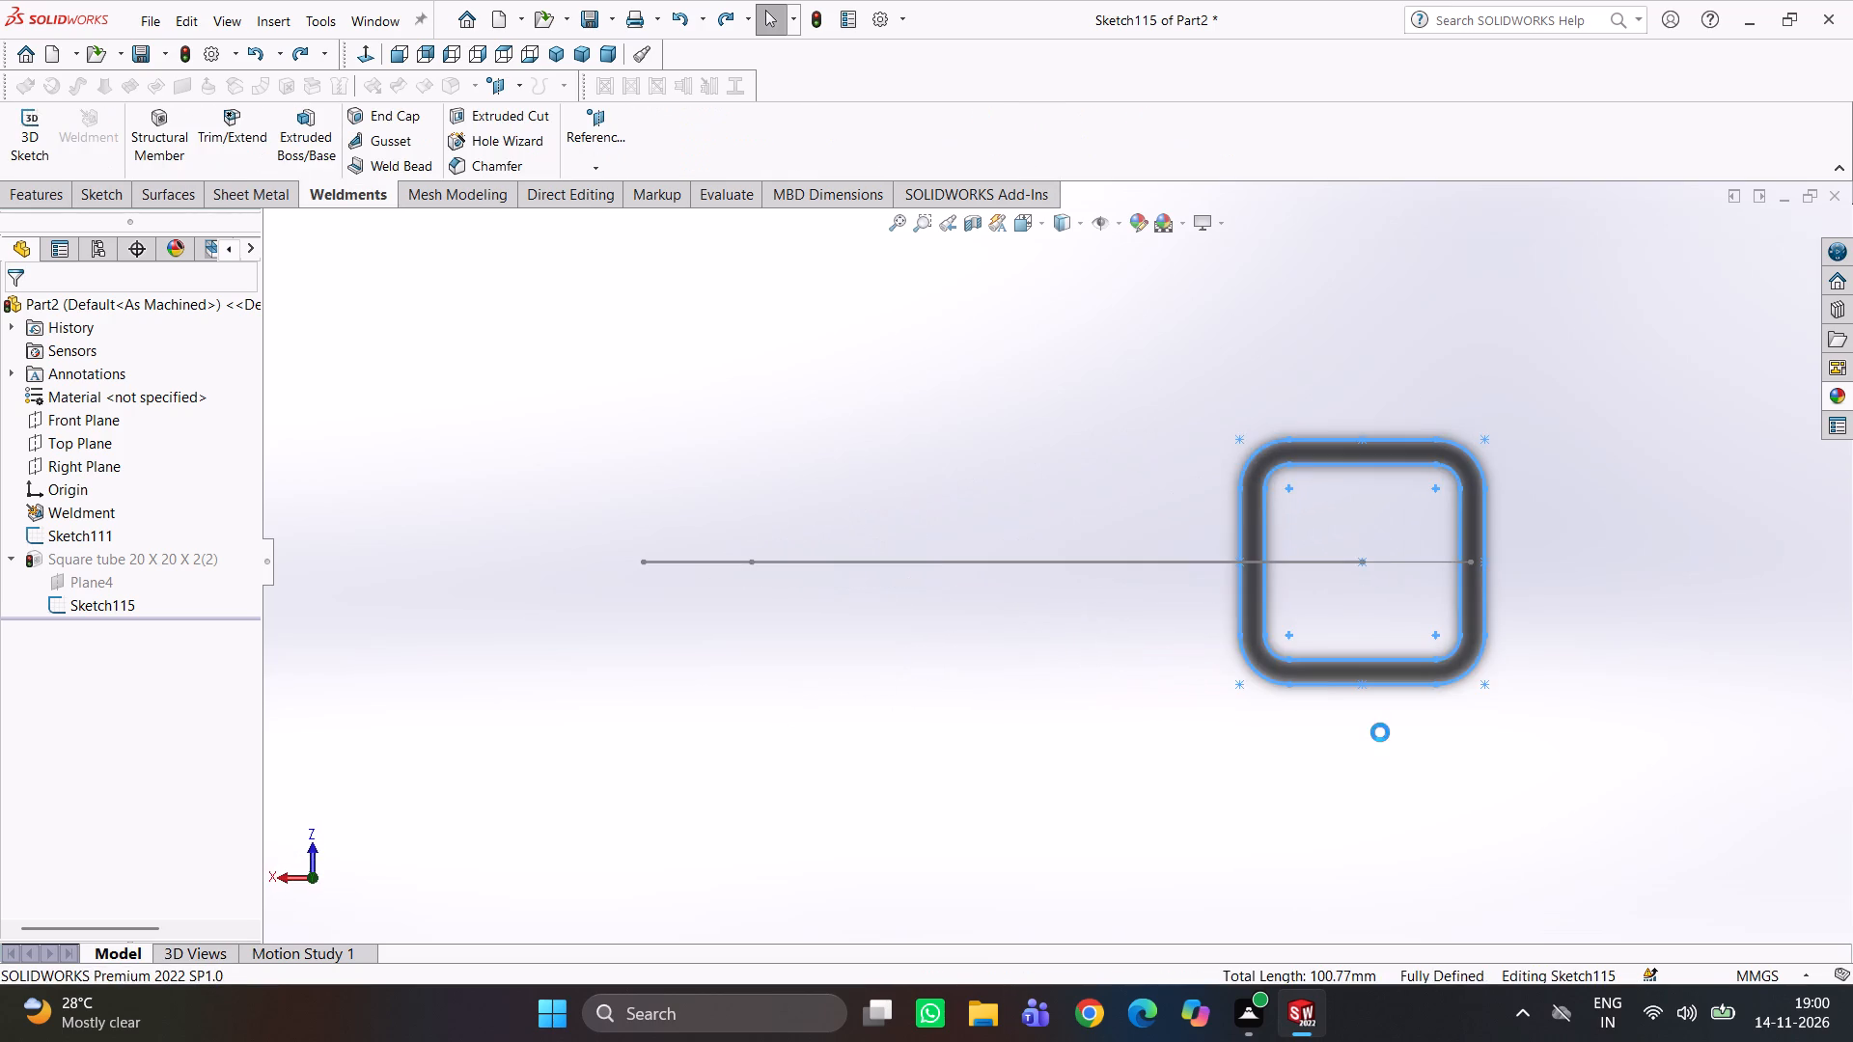
key(ctrl+z)
key(ctrl+z)
key(ctrl+z)
key(ctrl+z)
key(ctrl+z)
key(ctrl+z)
key(ctrl+z)
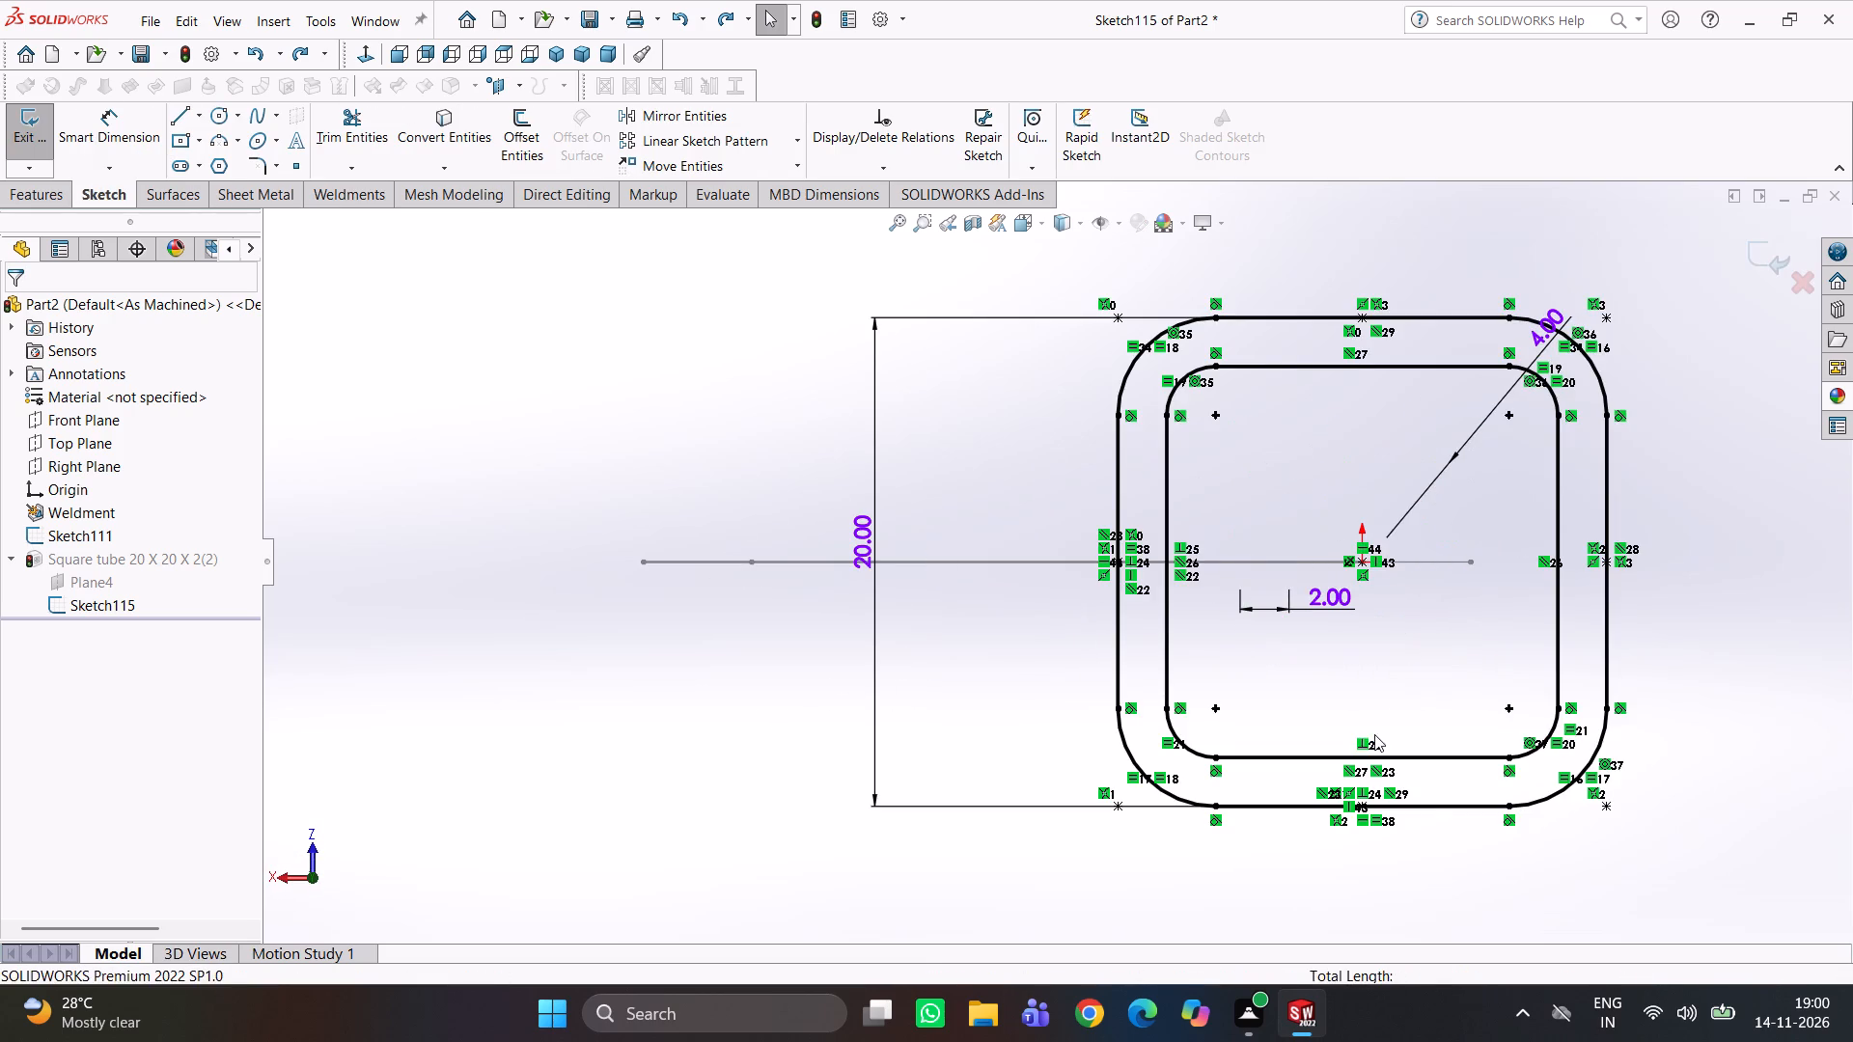
Undo the square tube member, the weldment feature and the whole chair sketch, back to an empty part.
key(ctrl+z)
key(ctrl+z)
key(ctrl+z)
key(ctrl+z)
key(ctrl+z)
key(ctrl+z)
key(ctrl+z)
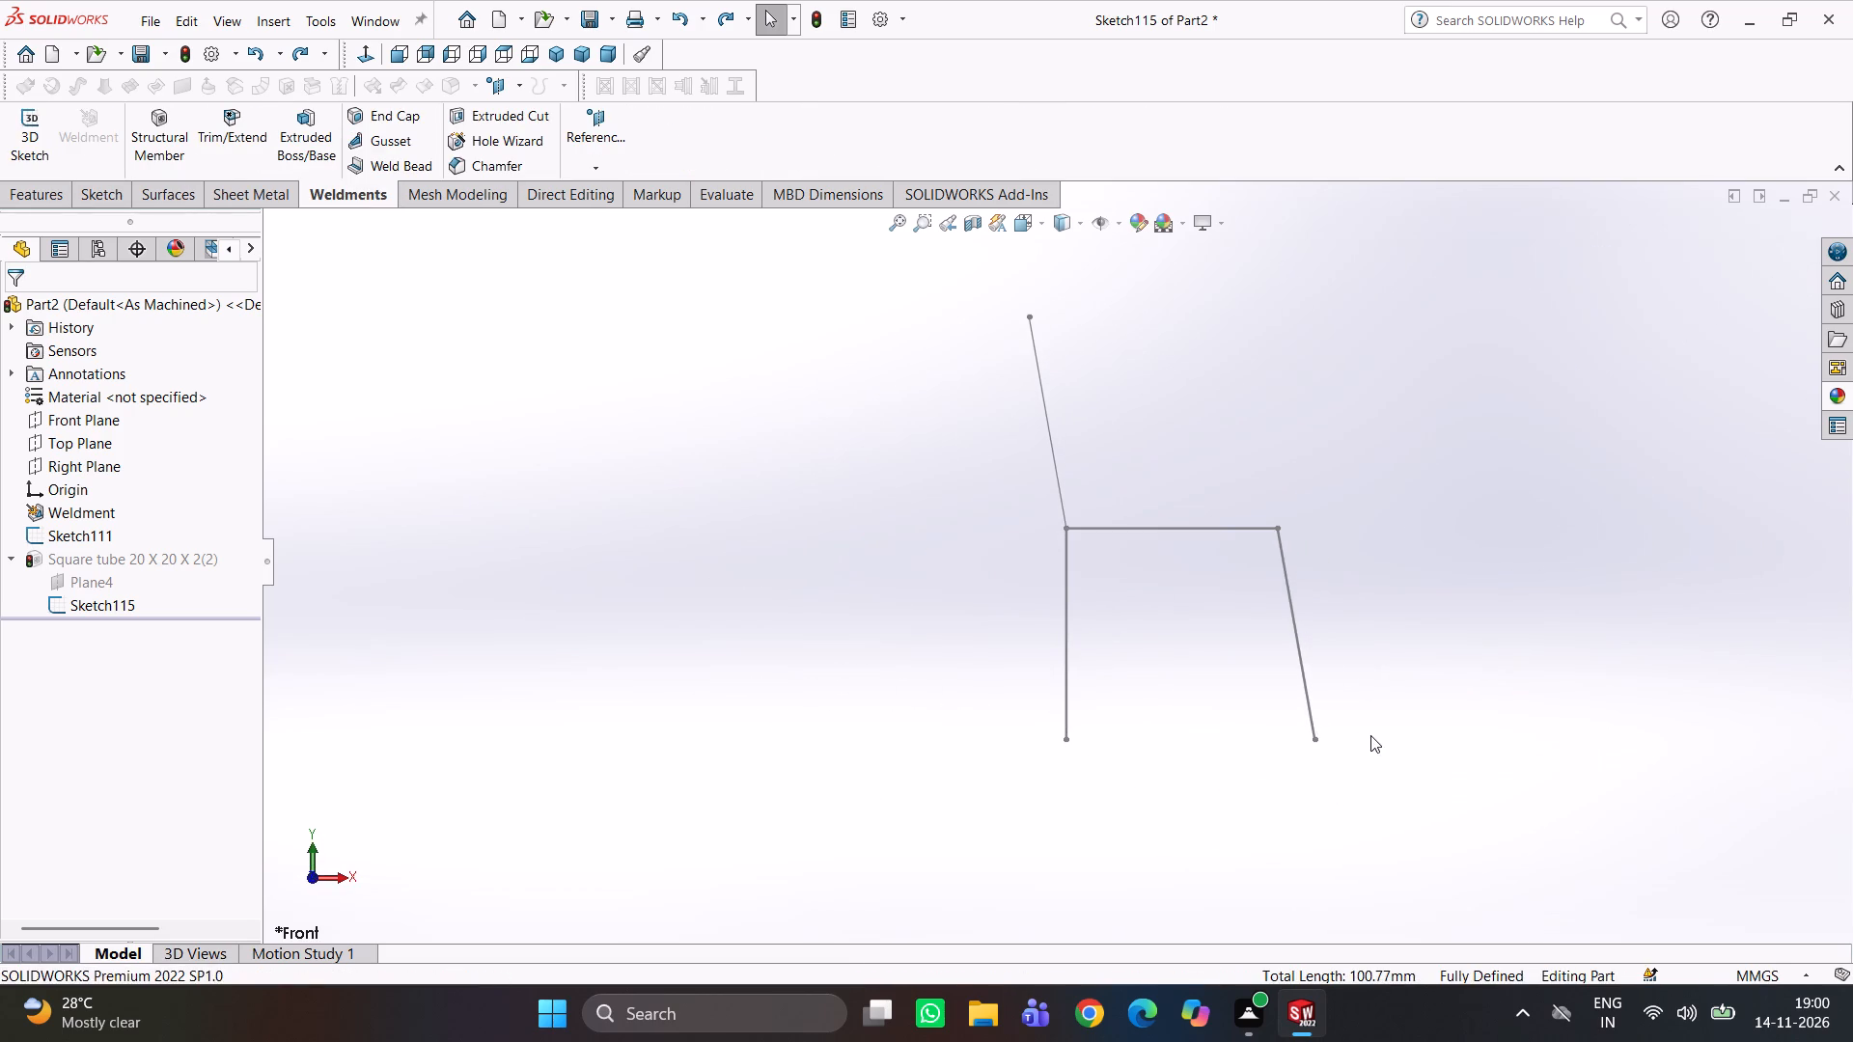
key(ctrl+z)
key(ctrl+z)
key(ctrl+z)
key(ctrl+z)
key(ctrl+z)
key(ctrl+z)
key(ctrl+z)
key(ctrl+z)
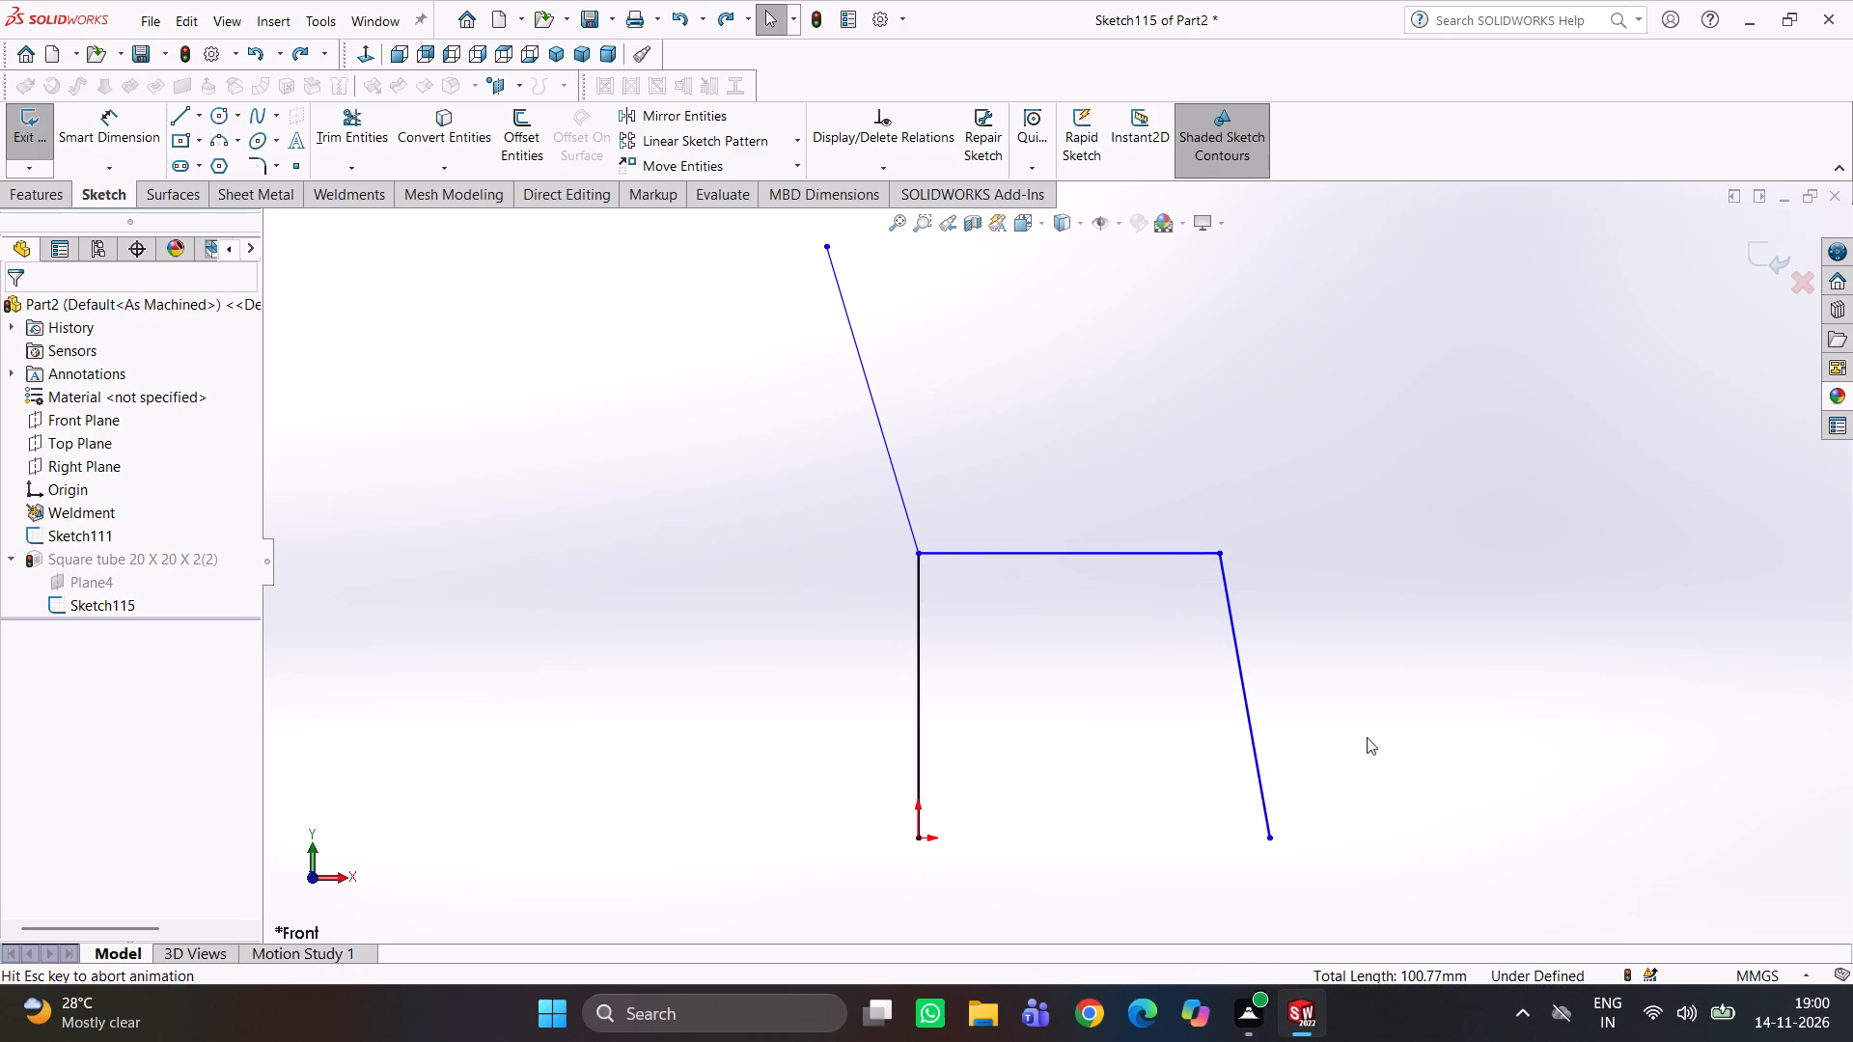
key(ctrl+z)
key(ctrl+z)
key(ctrl+z)
key(ctrl+z)
key(ctrl+z)
key(ctrl+z)
key(ctrl+z)
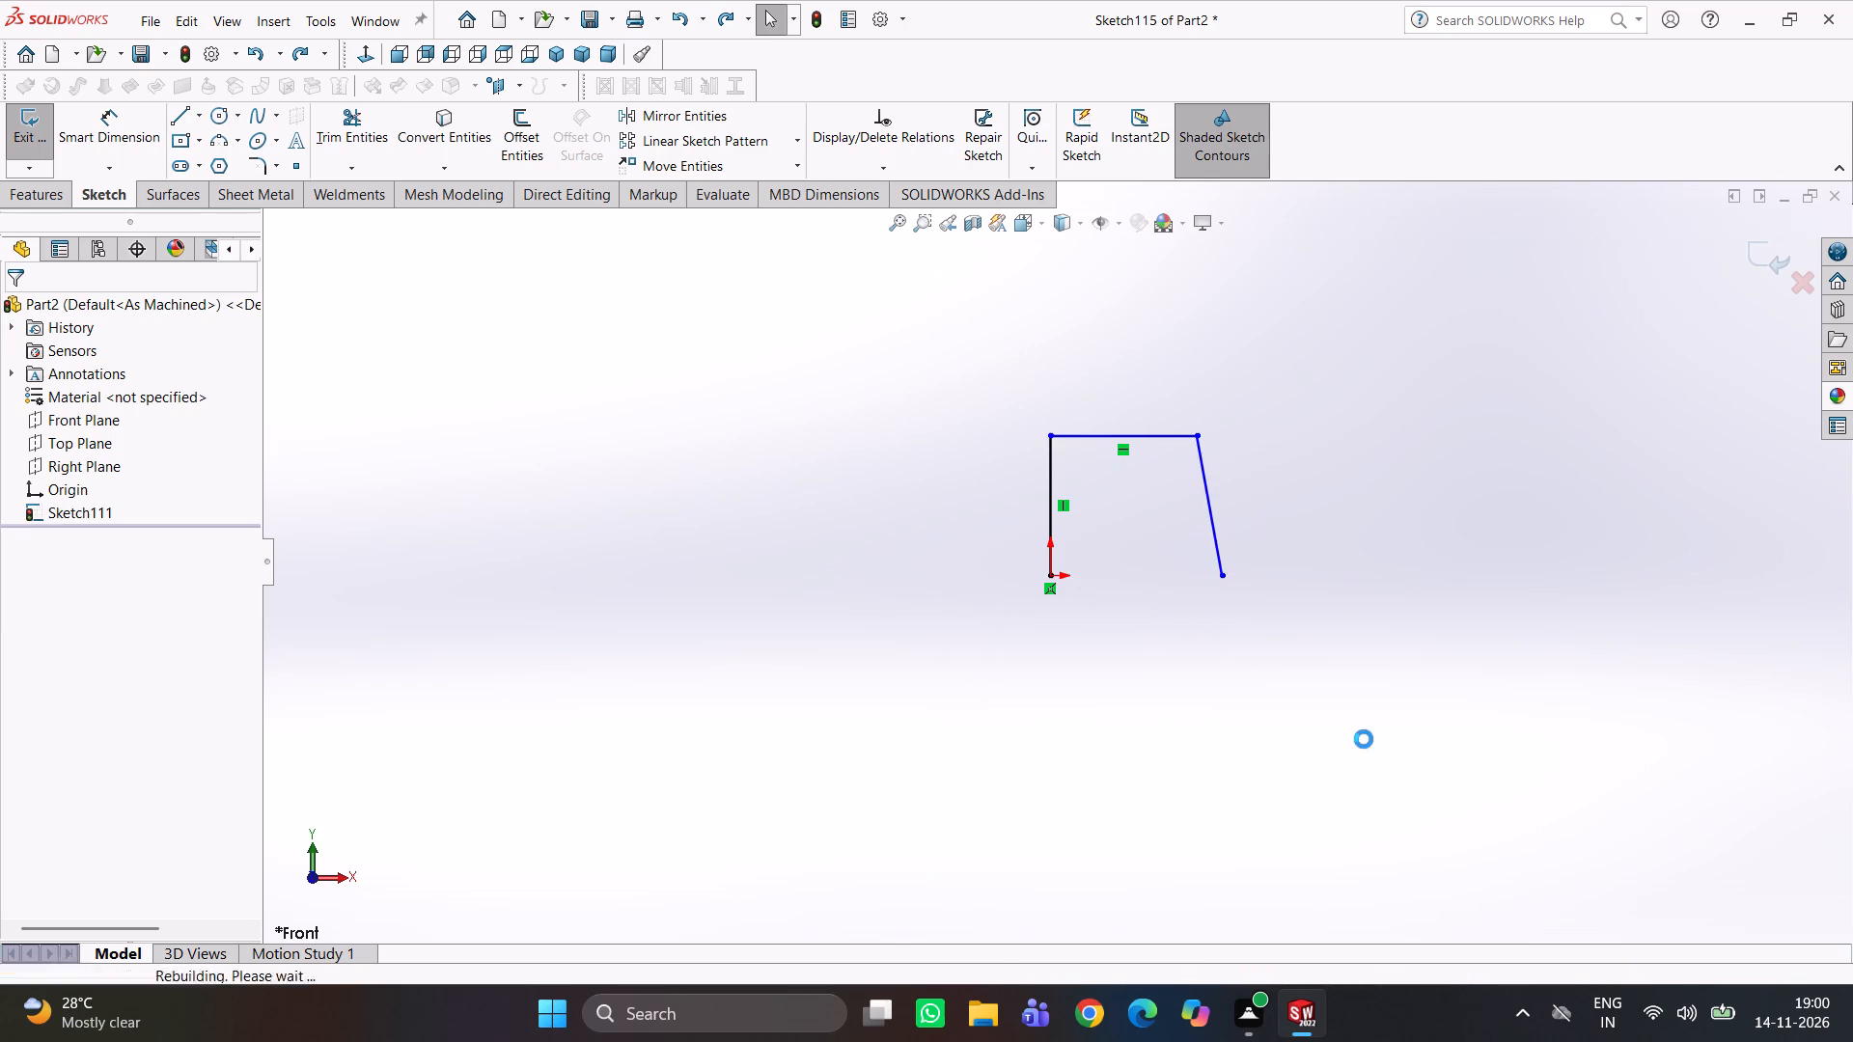
key(ctrl+z)
key(ctrl+z)
key(ctrl+z)
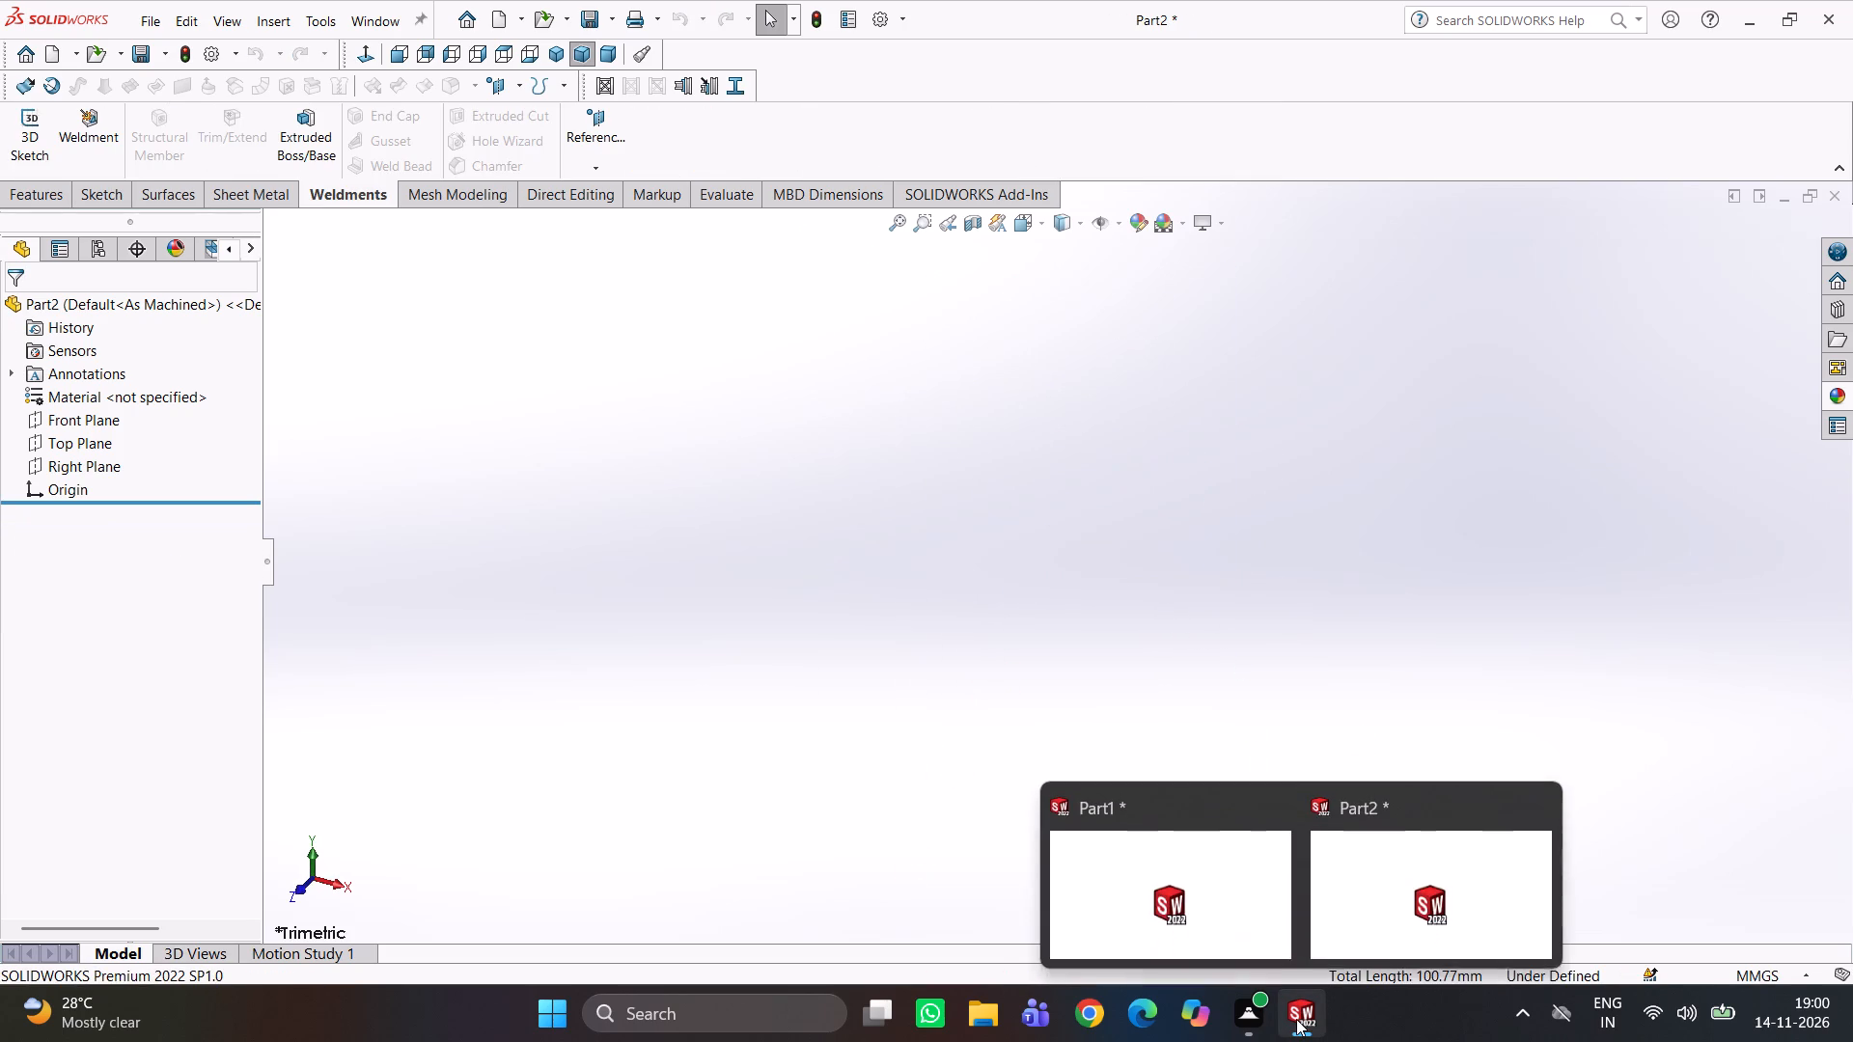
Switch to the Part1 document and save it in the SW INTERNSHIP folder as TRACK.
click(1198, 877)
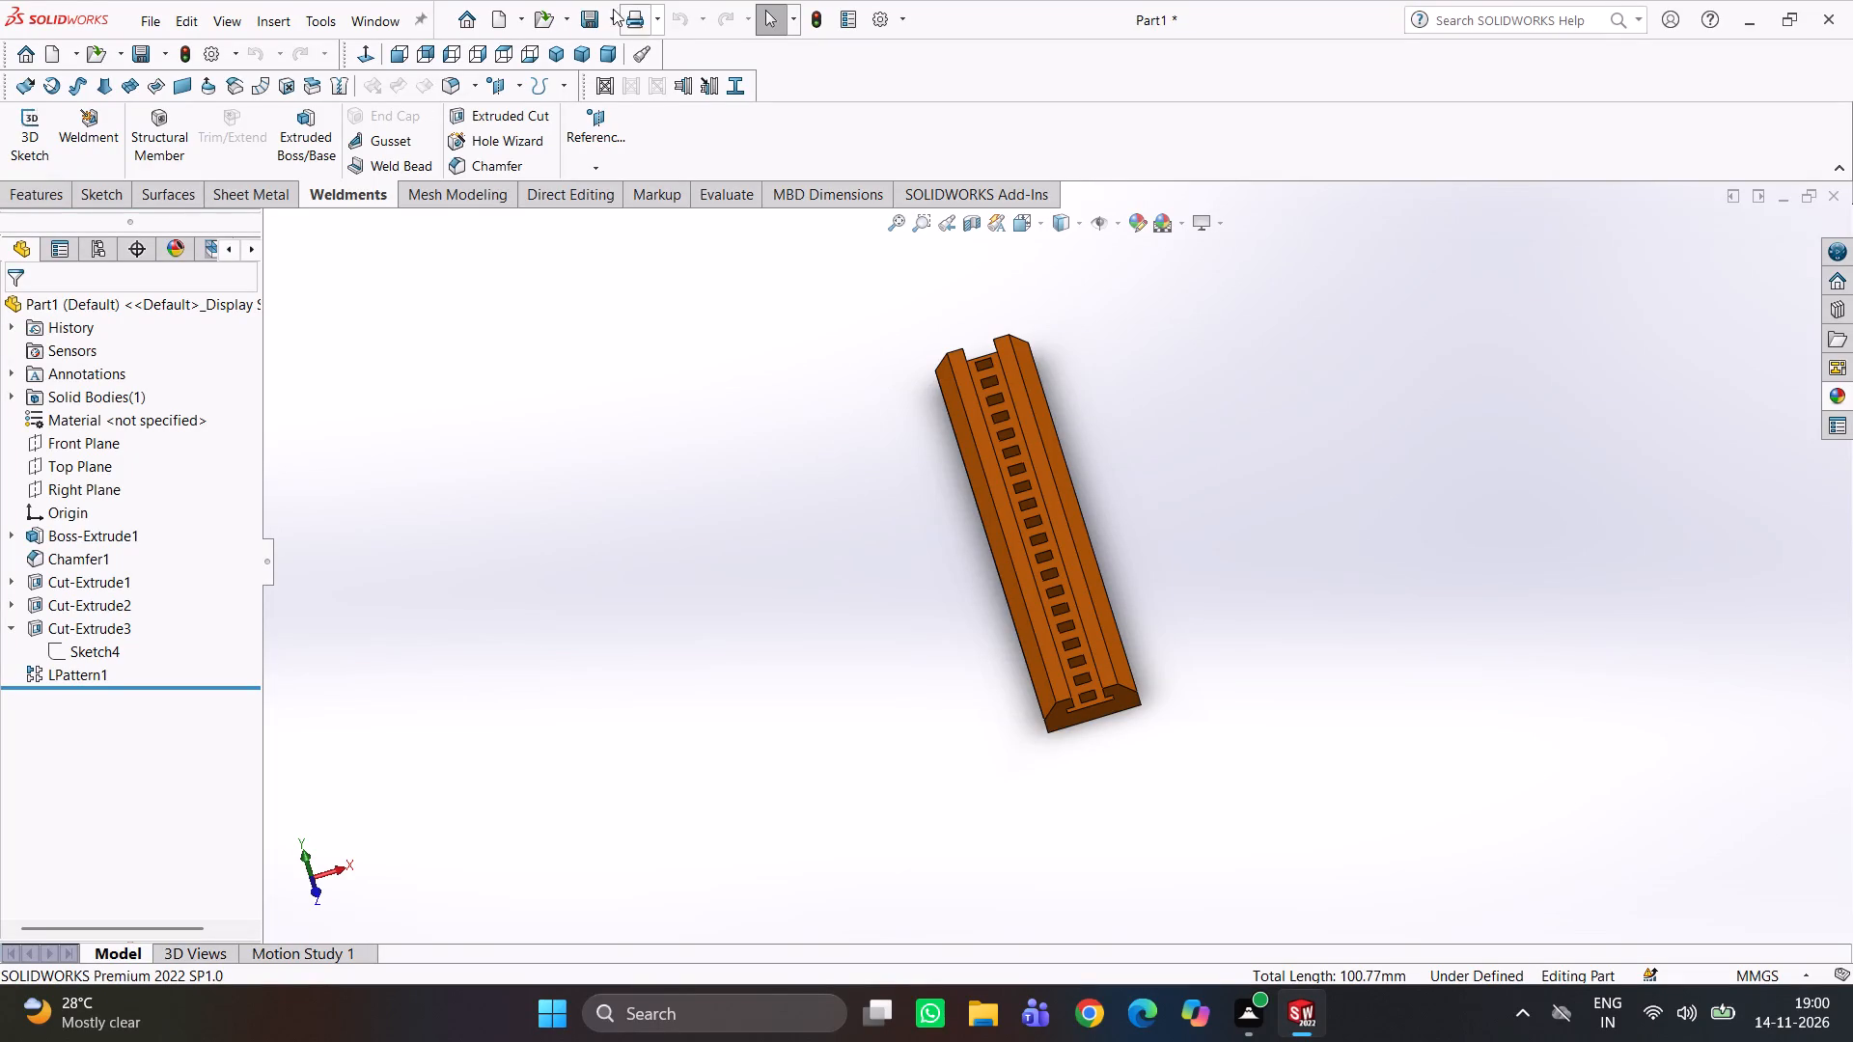
click(578, 10)
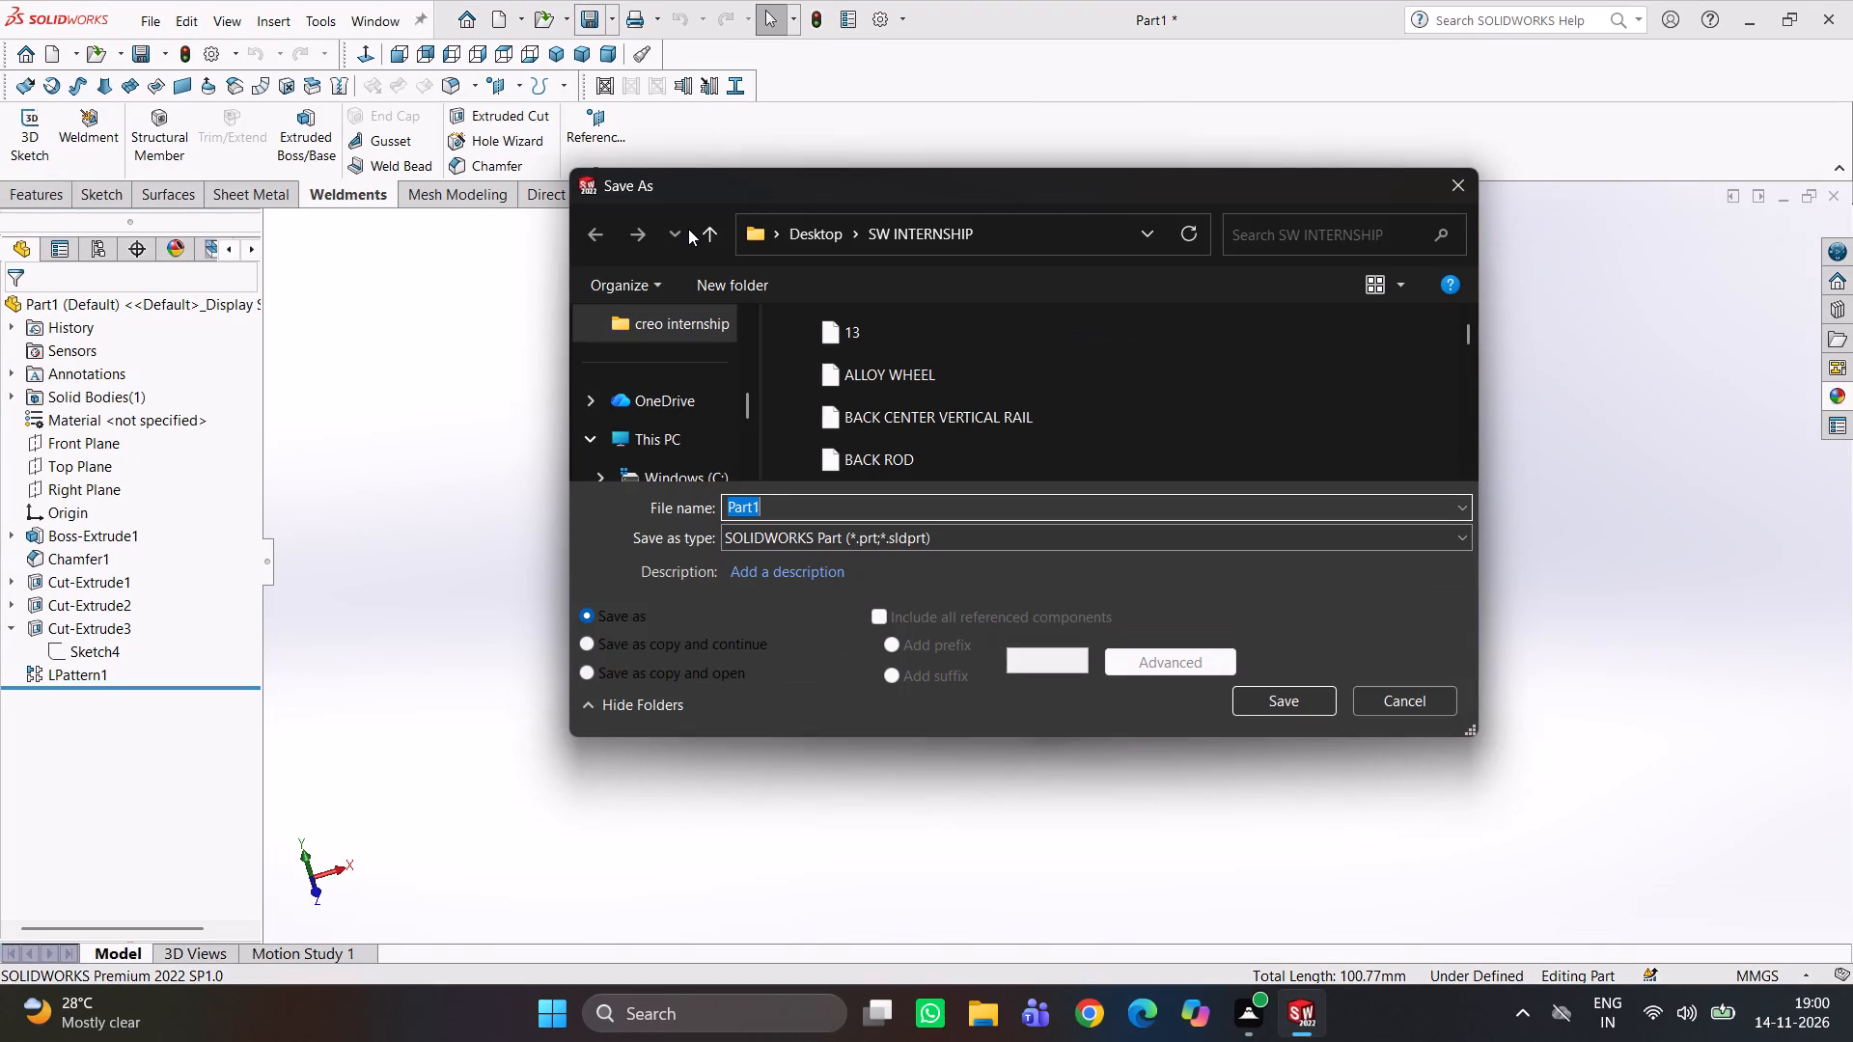
text(TR)
text(ACK)
click(1307, 680)
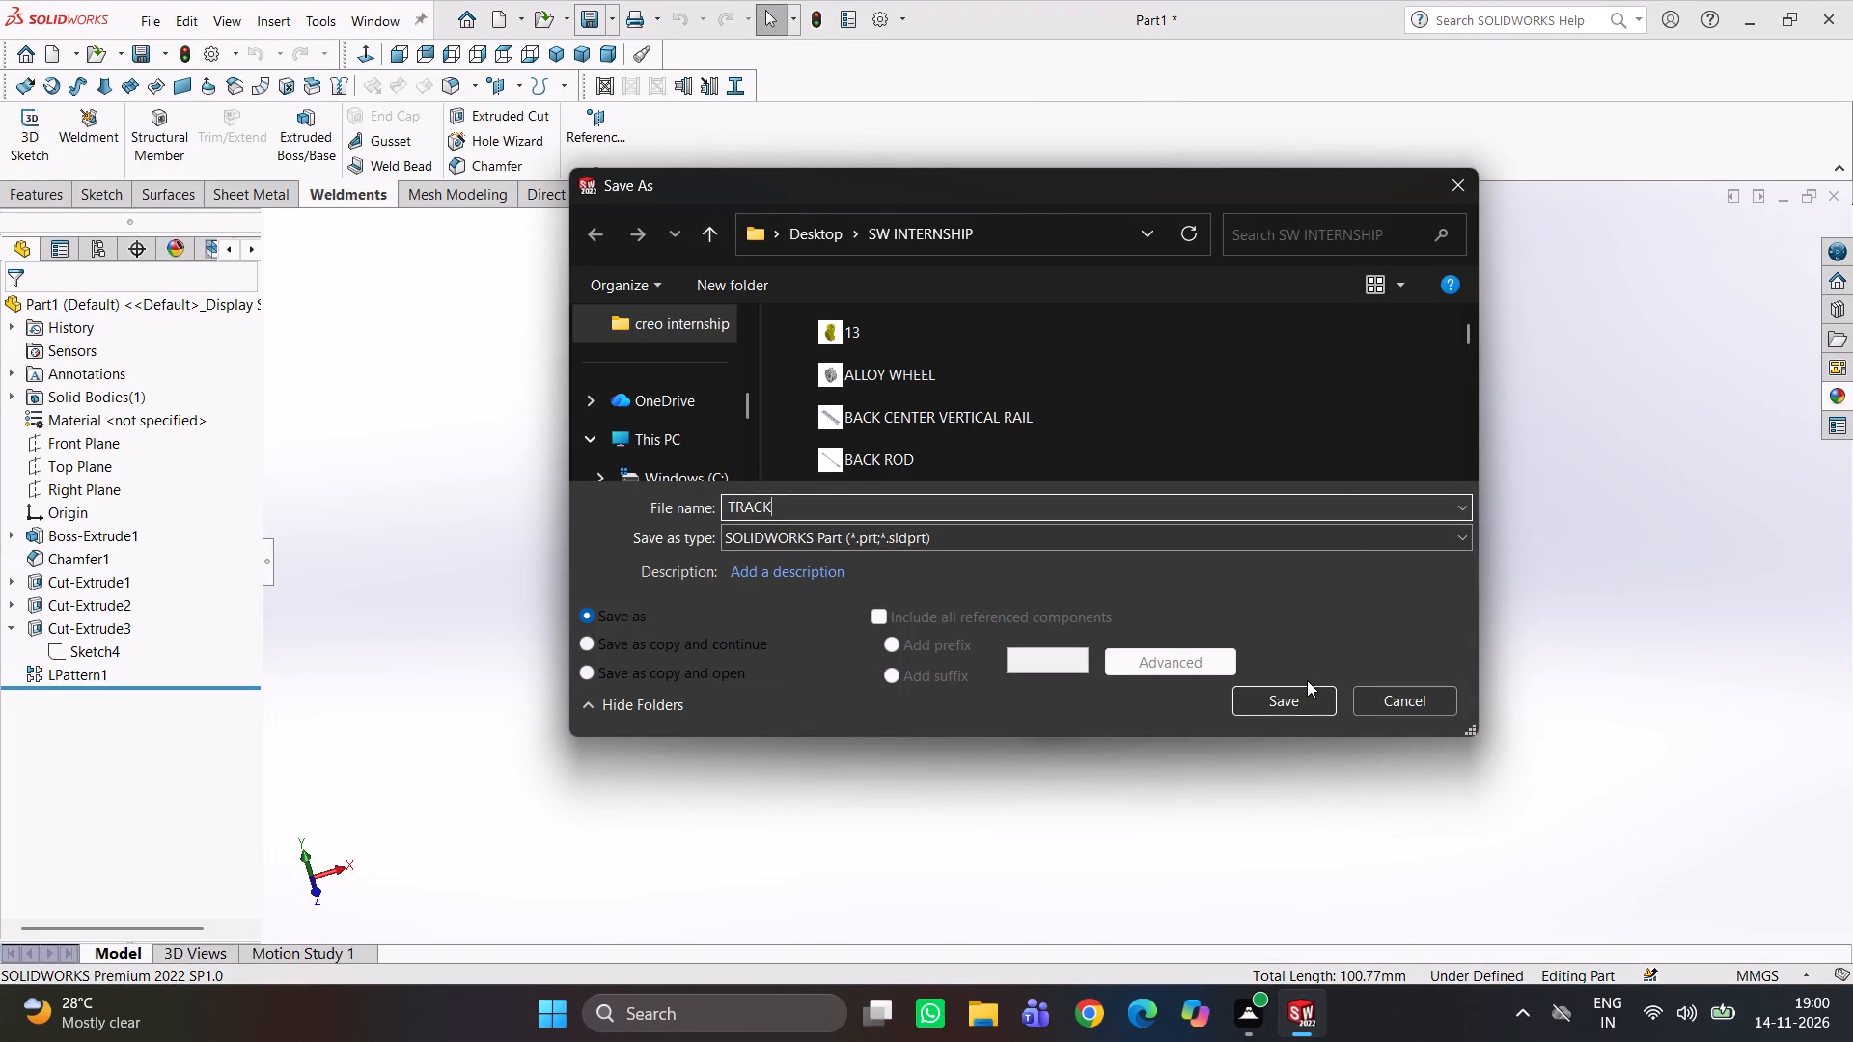
click(1306, 685)
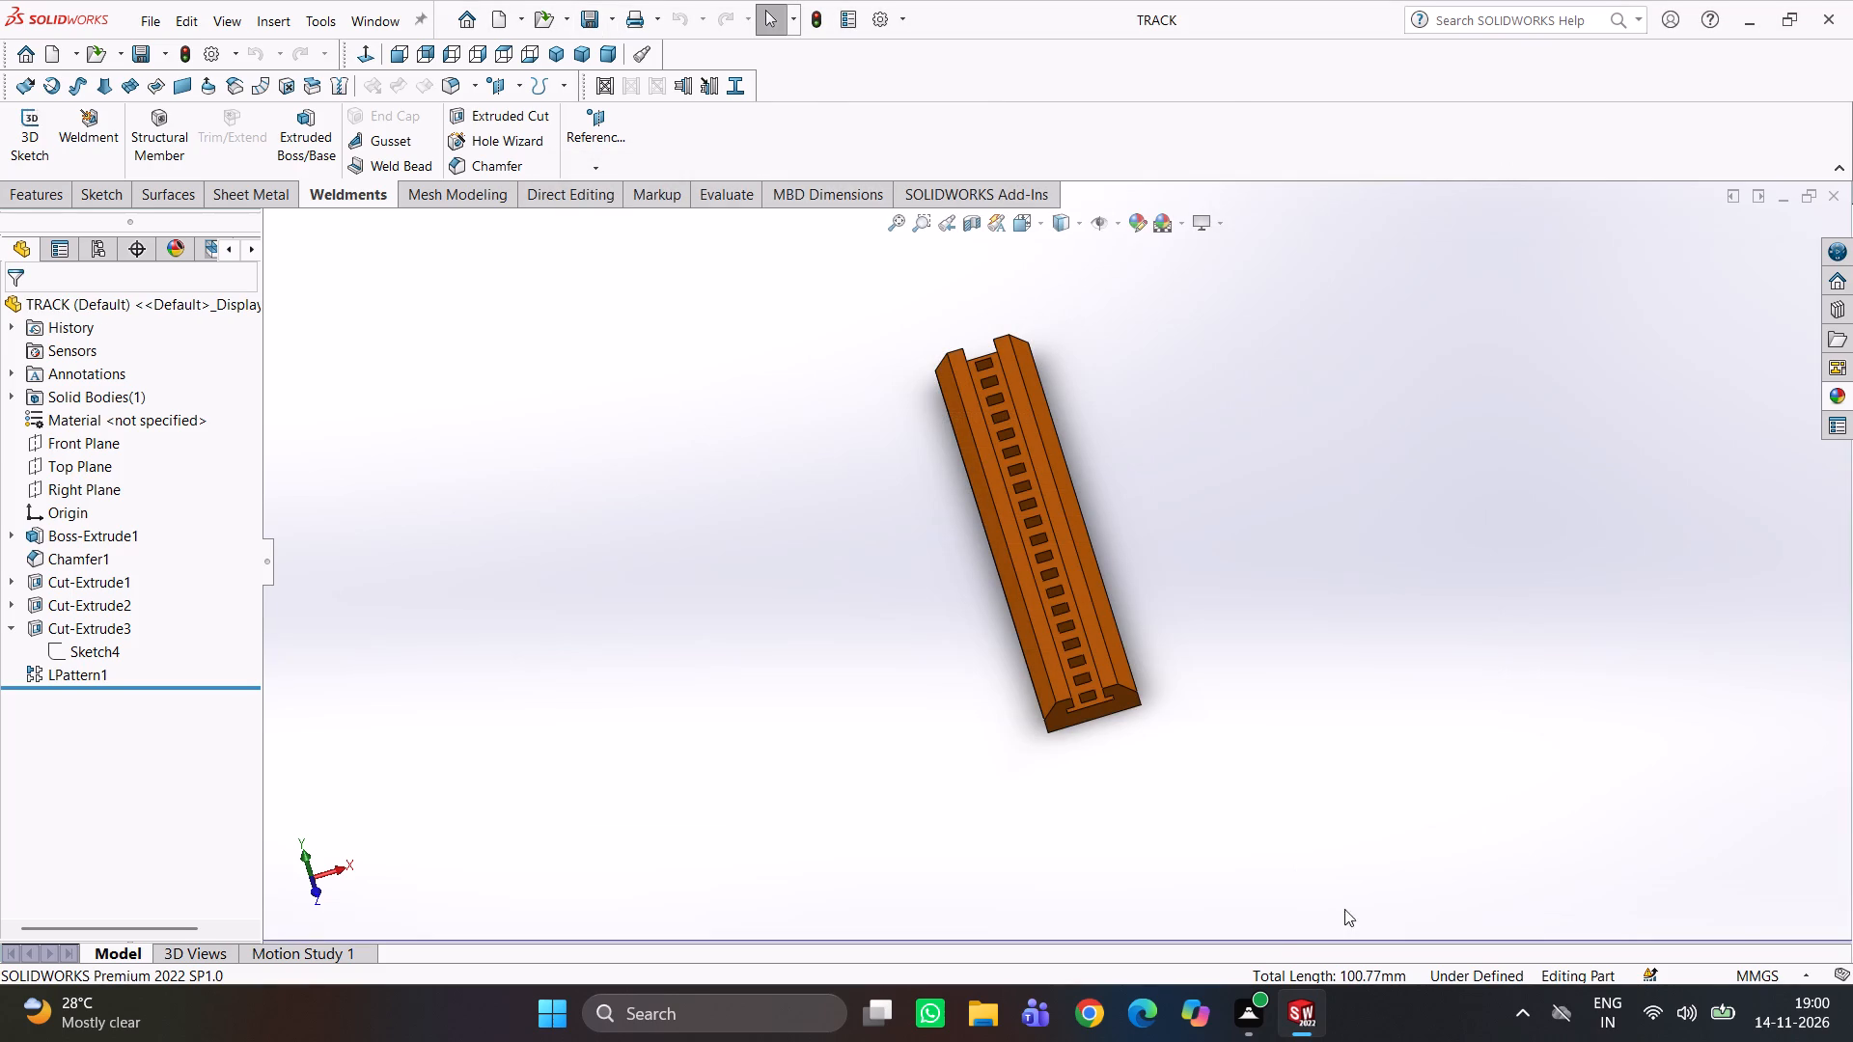
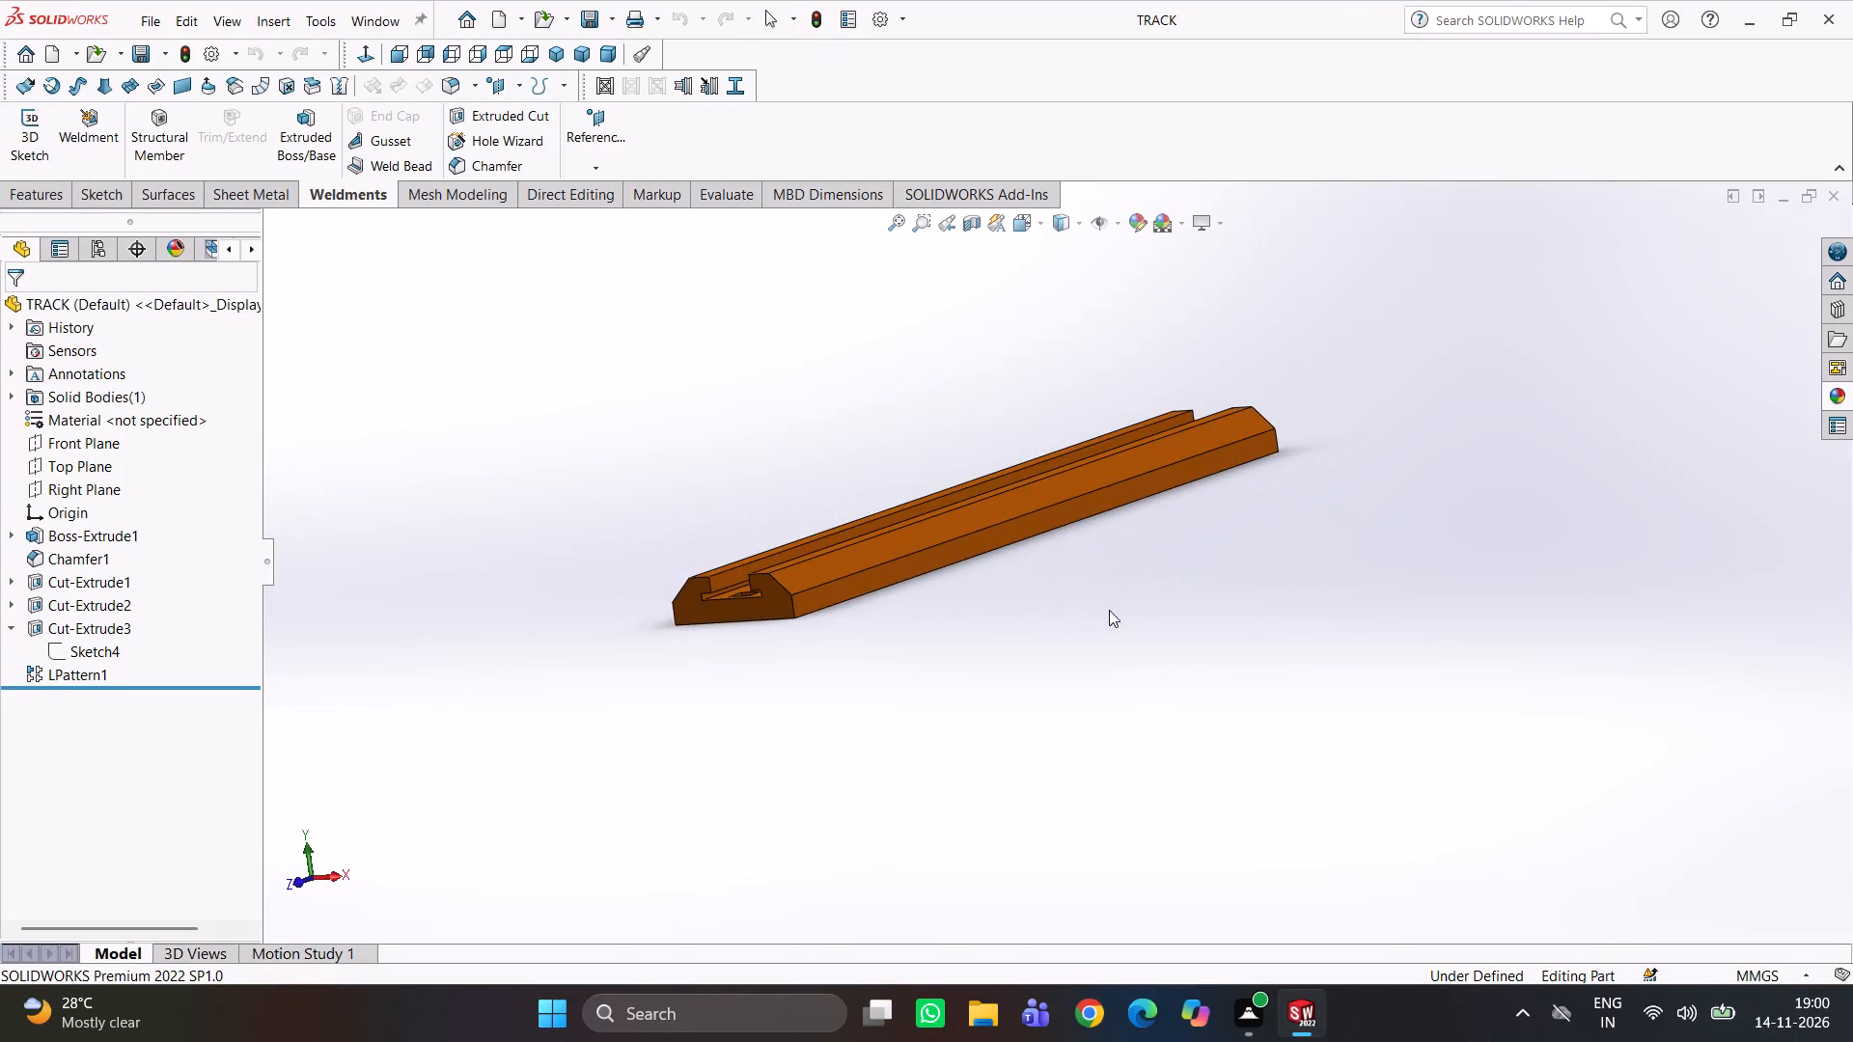
Examine the whole track part from above, from the underside and at its end profile.
scroll(1116, 586, down, 3)
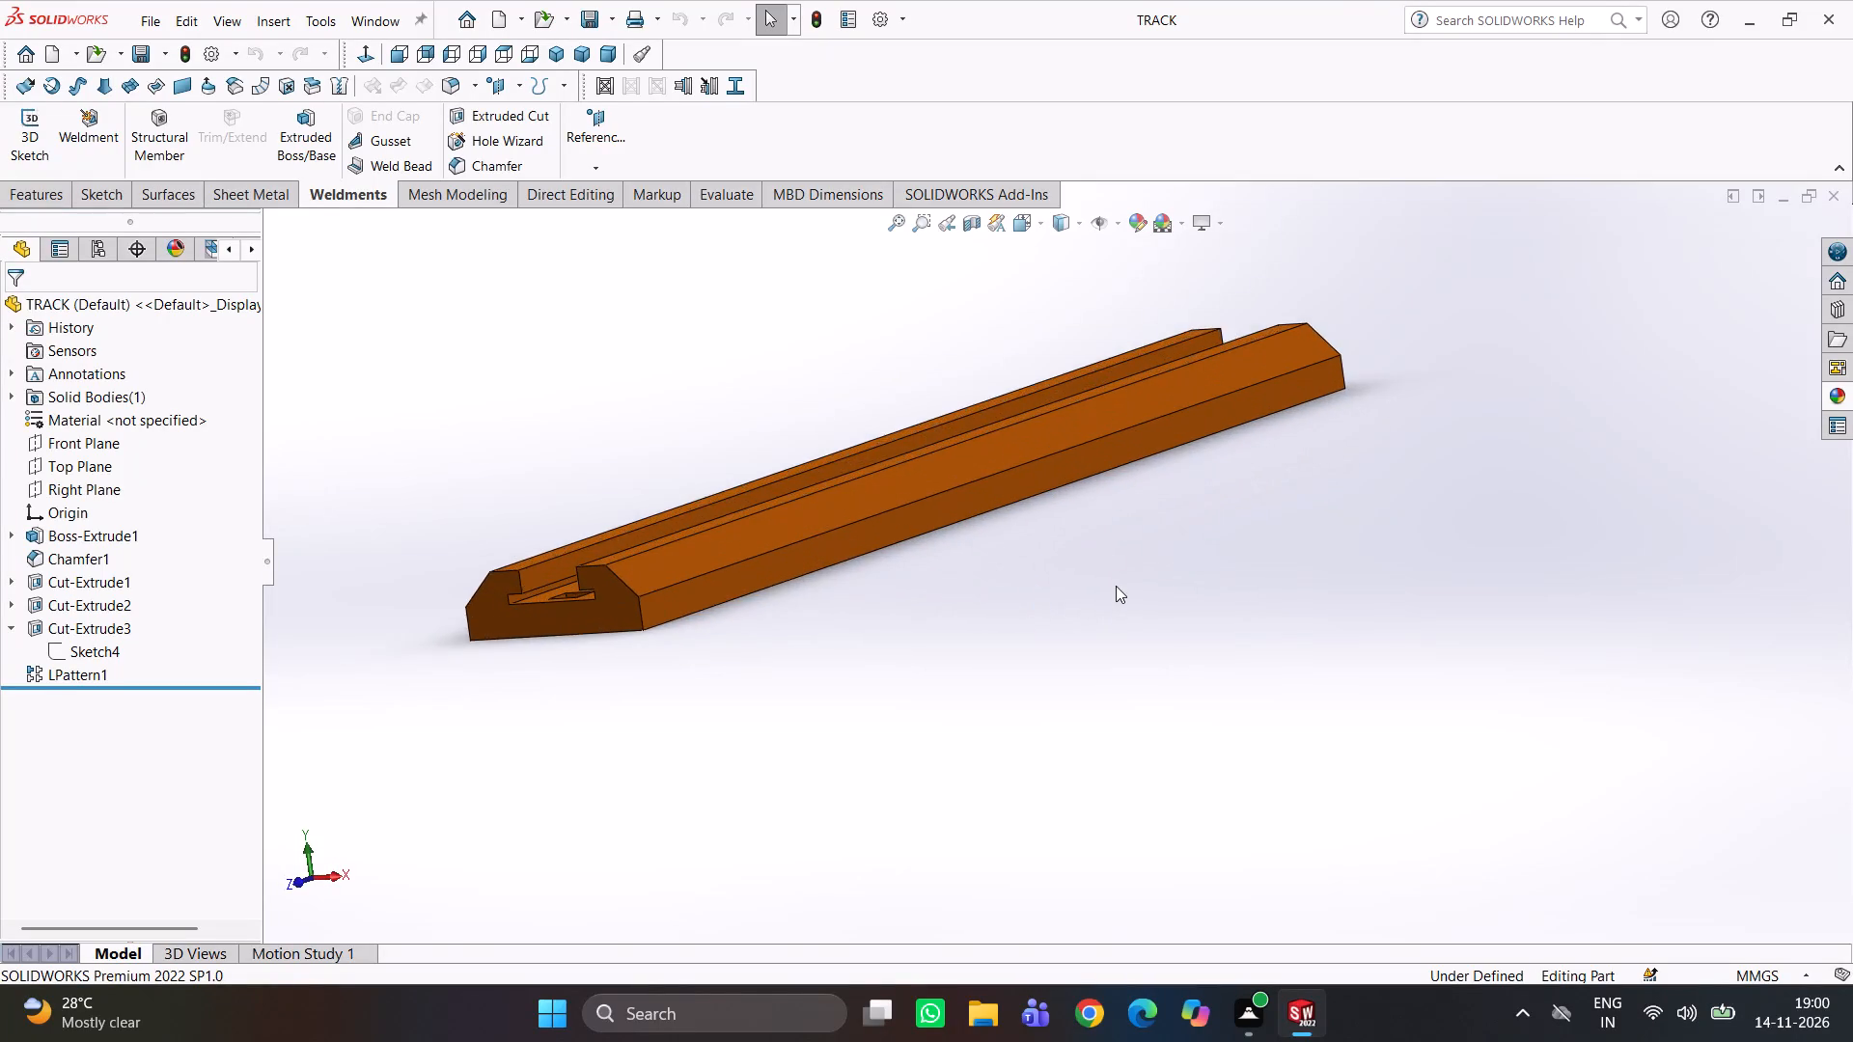
middle_drag(1106, 547, 1206, 619)
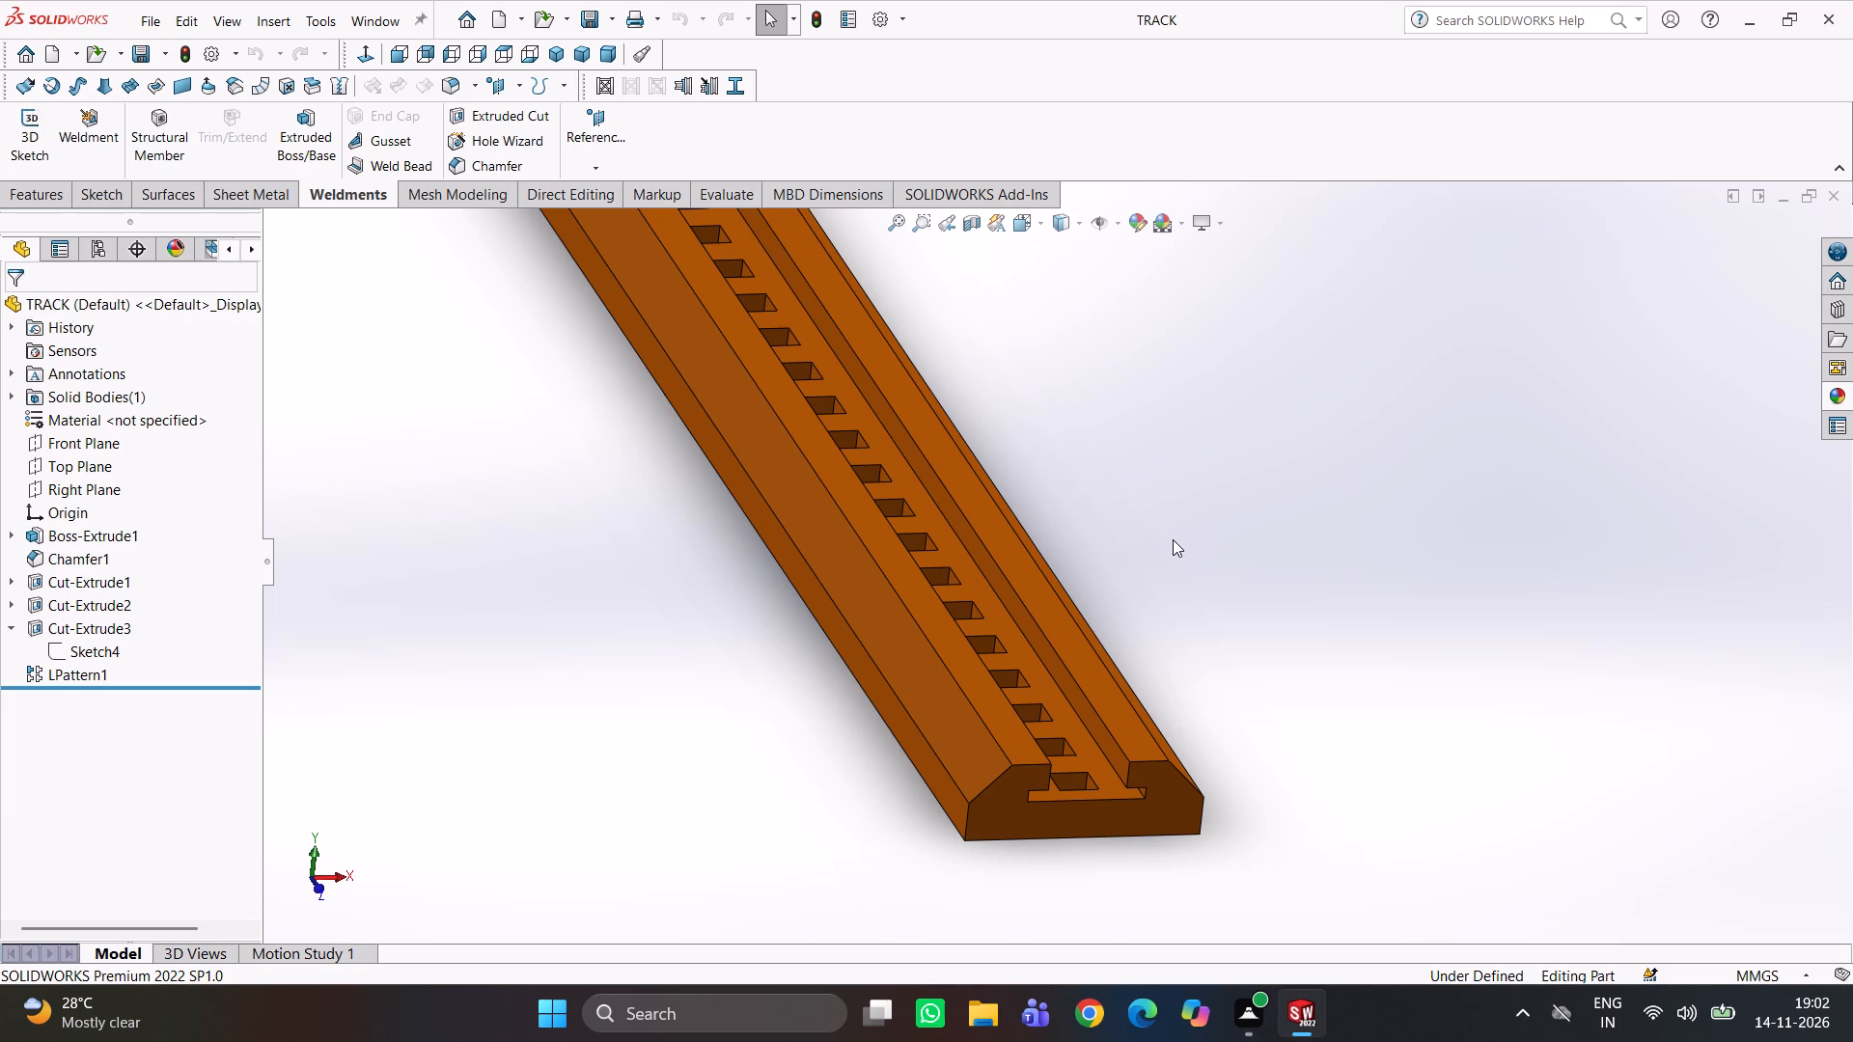
middle_drag(1168, 538, 1105, 559)
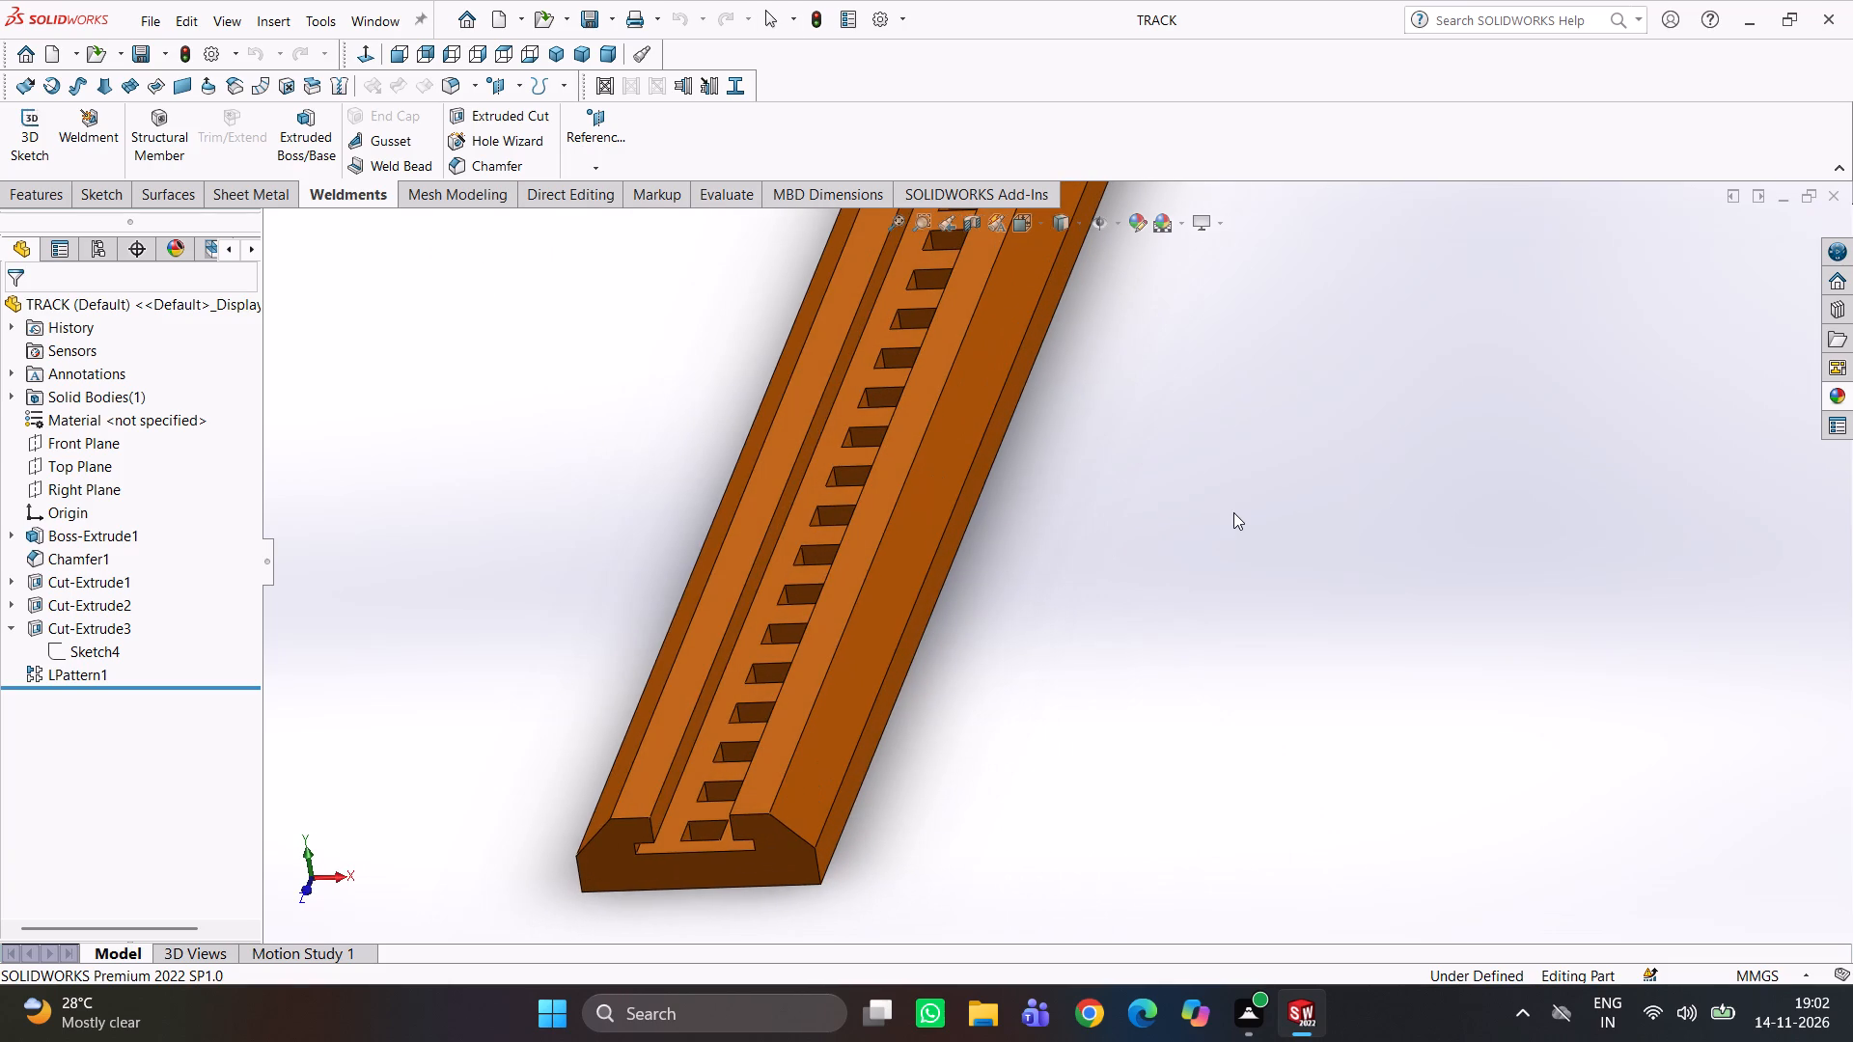
scroll(1233, 512, up, 2)
middle_drag(1257, 513, 1294, 387)
scroll(991, 493, down, 4)
middle_drag(970, 528, 919, 480)
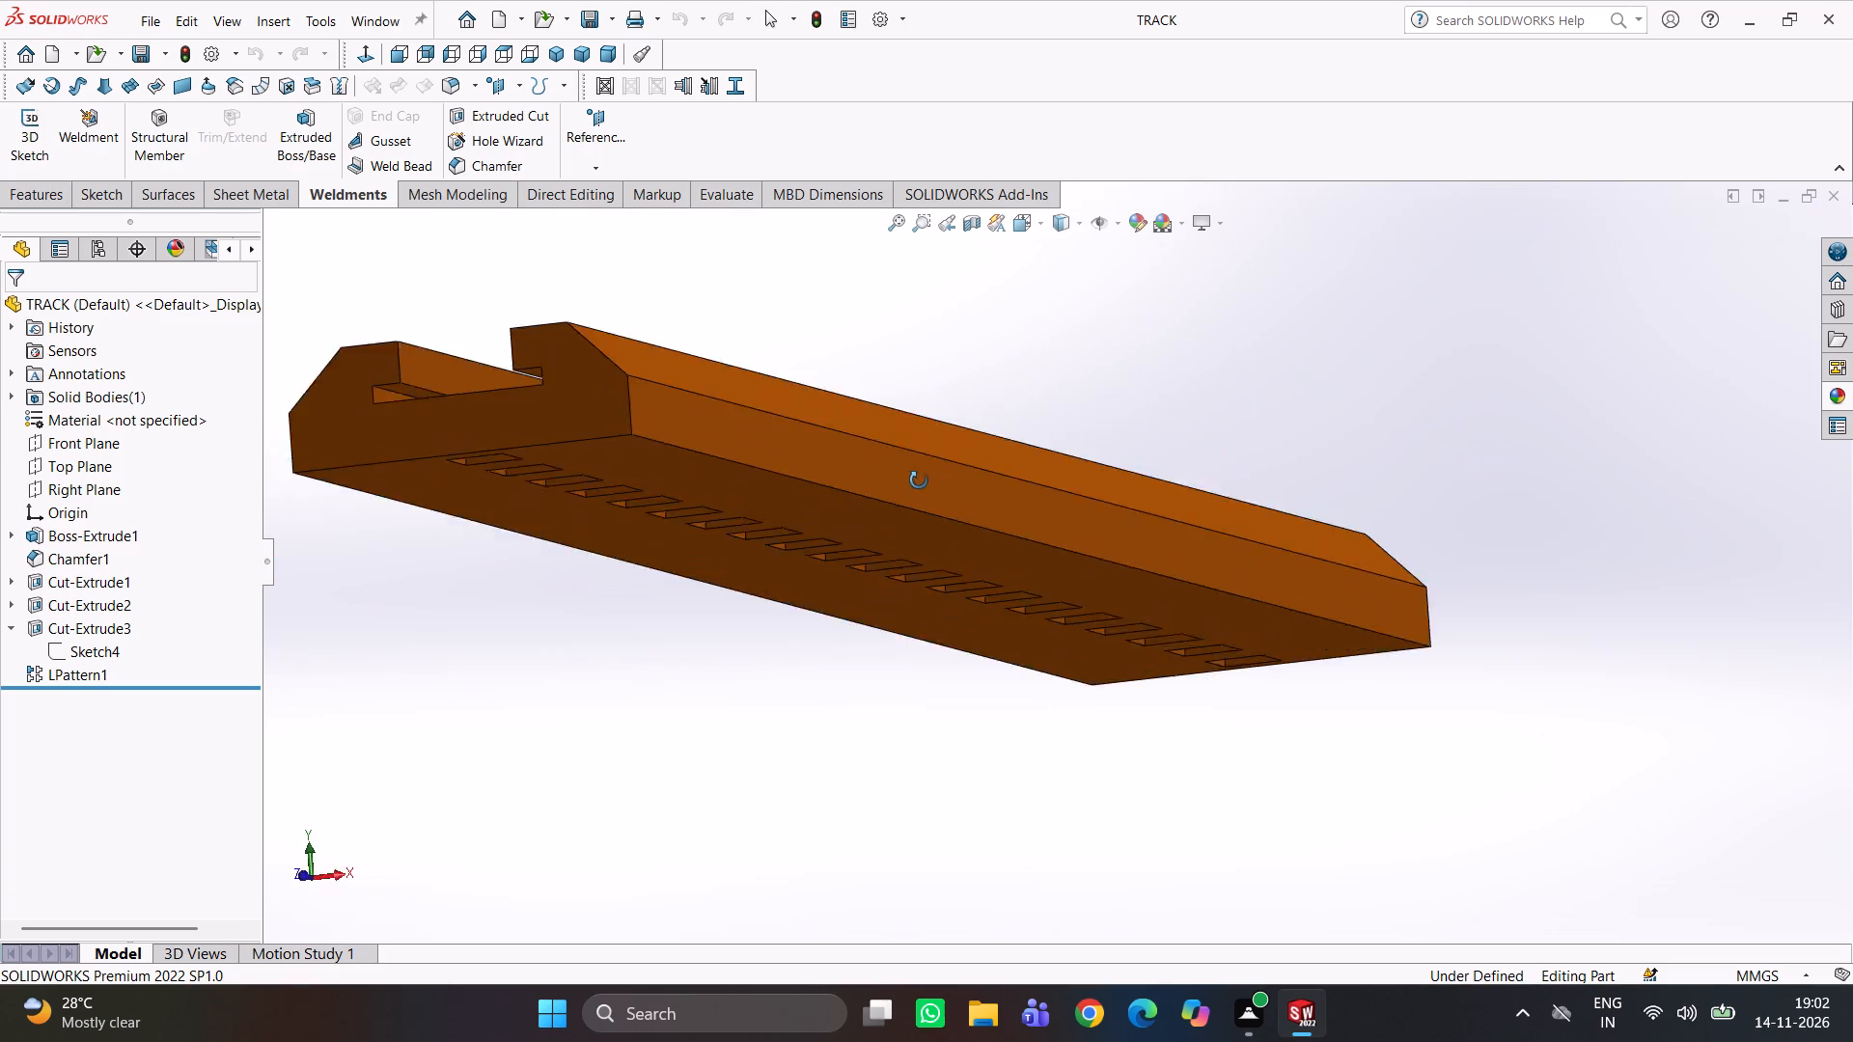
middle_drag(919, 480, 977, 638)
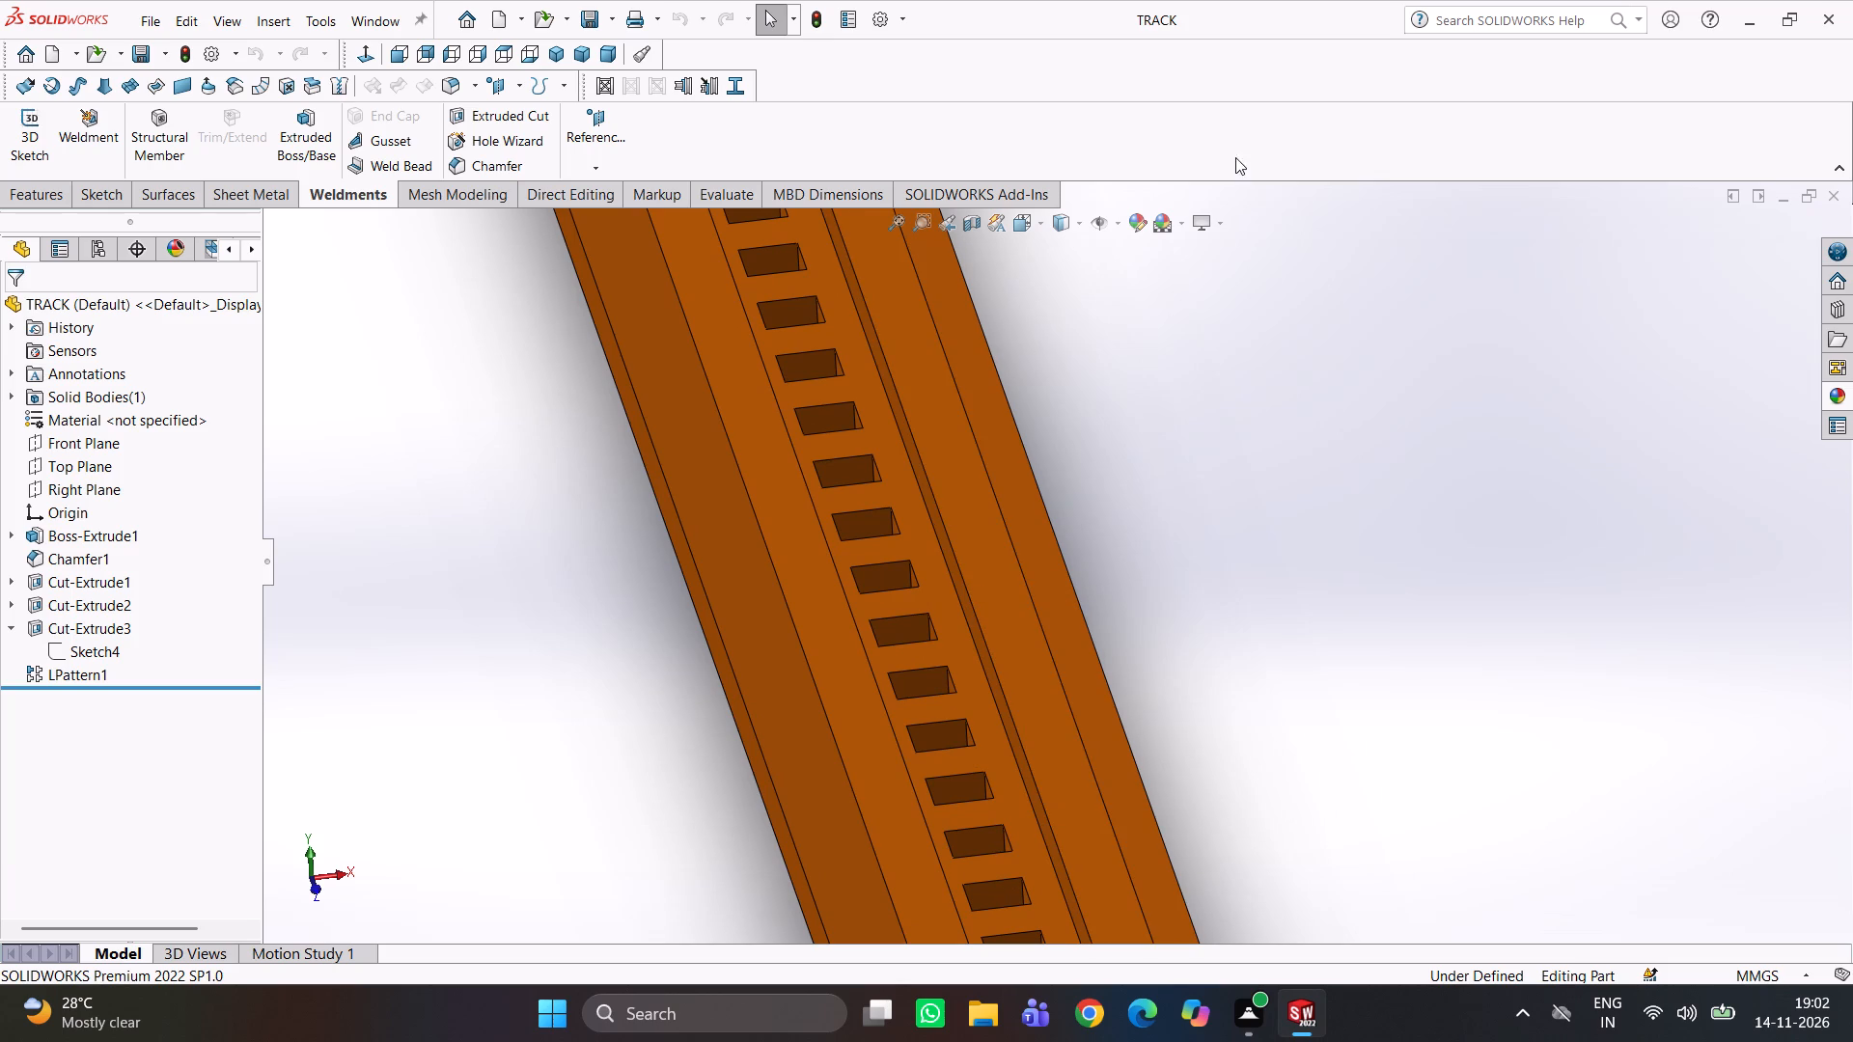
scroll(362, 0, up, 3)
scroll(504, 440, up, 3)
middle_drag(525, 460, 506, 297)
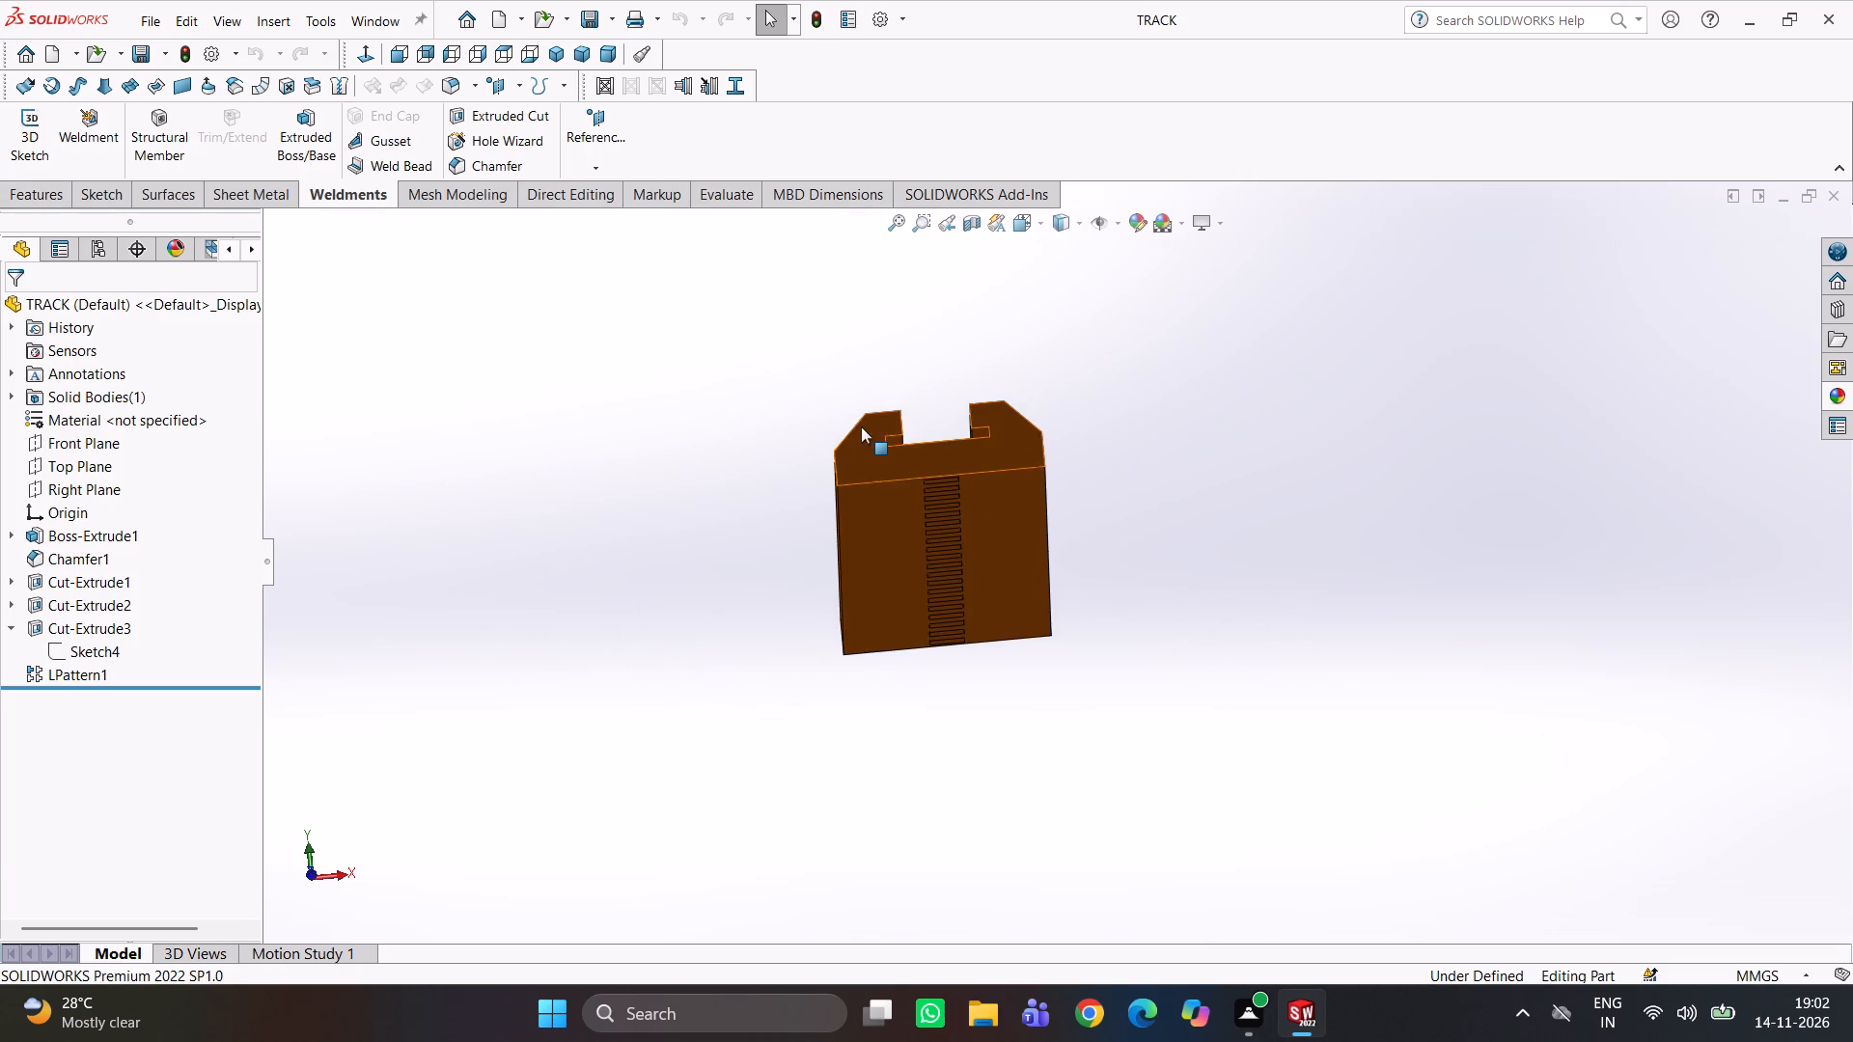
scroll(868, 425, down, 3)
scroll(989, 479, down, 1)
middle_drag(999, 491, 995, 639)
middle_drag(1107, 474, 1112, 562)
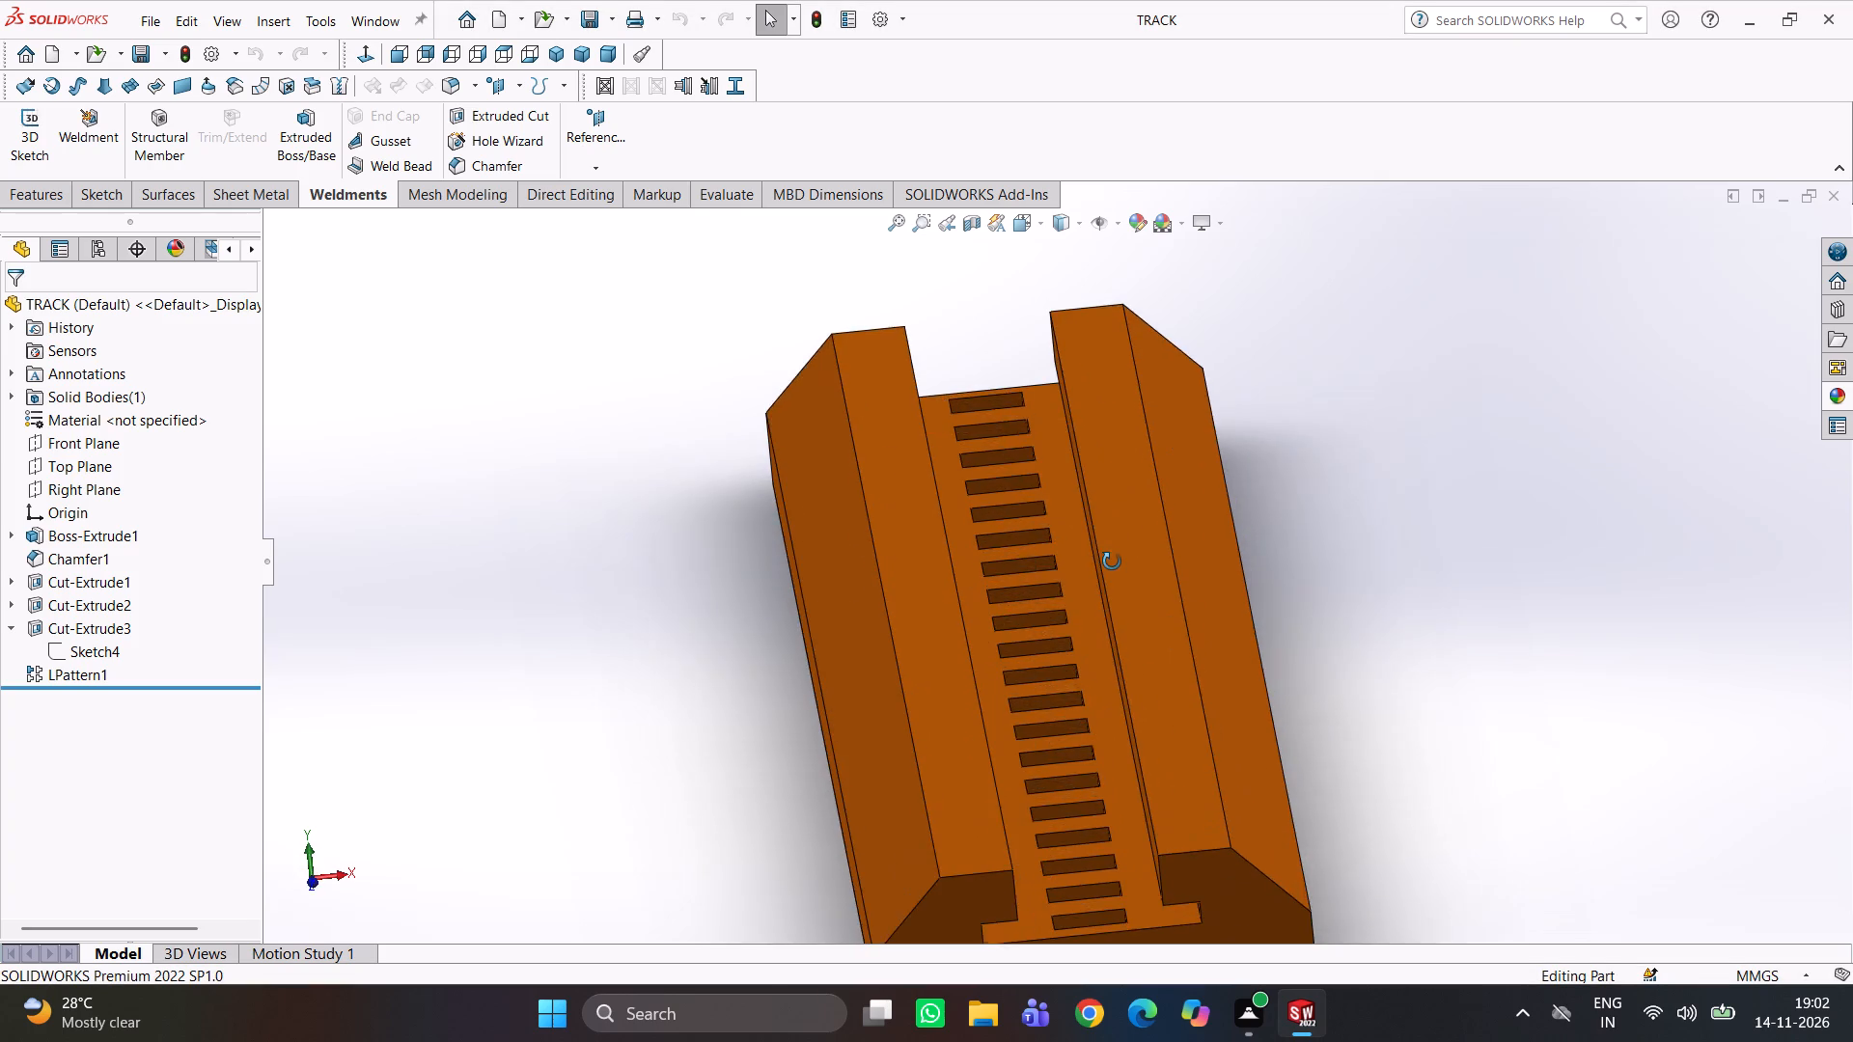
middle_drag(1112, 562, 1111, 546)
scroll(1106, 537, up, 5)
middle_drag(1214, 523, 1175, 546)
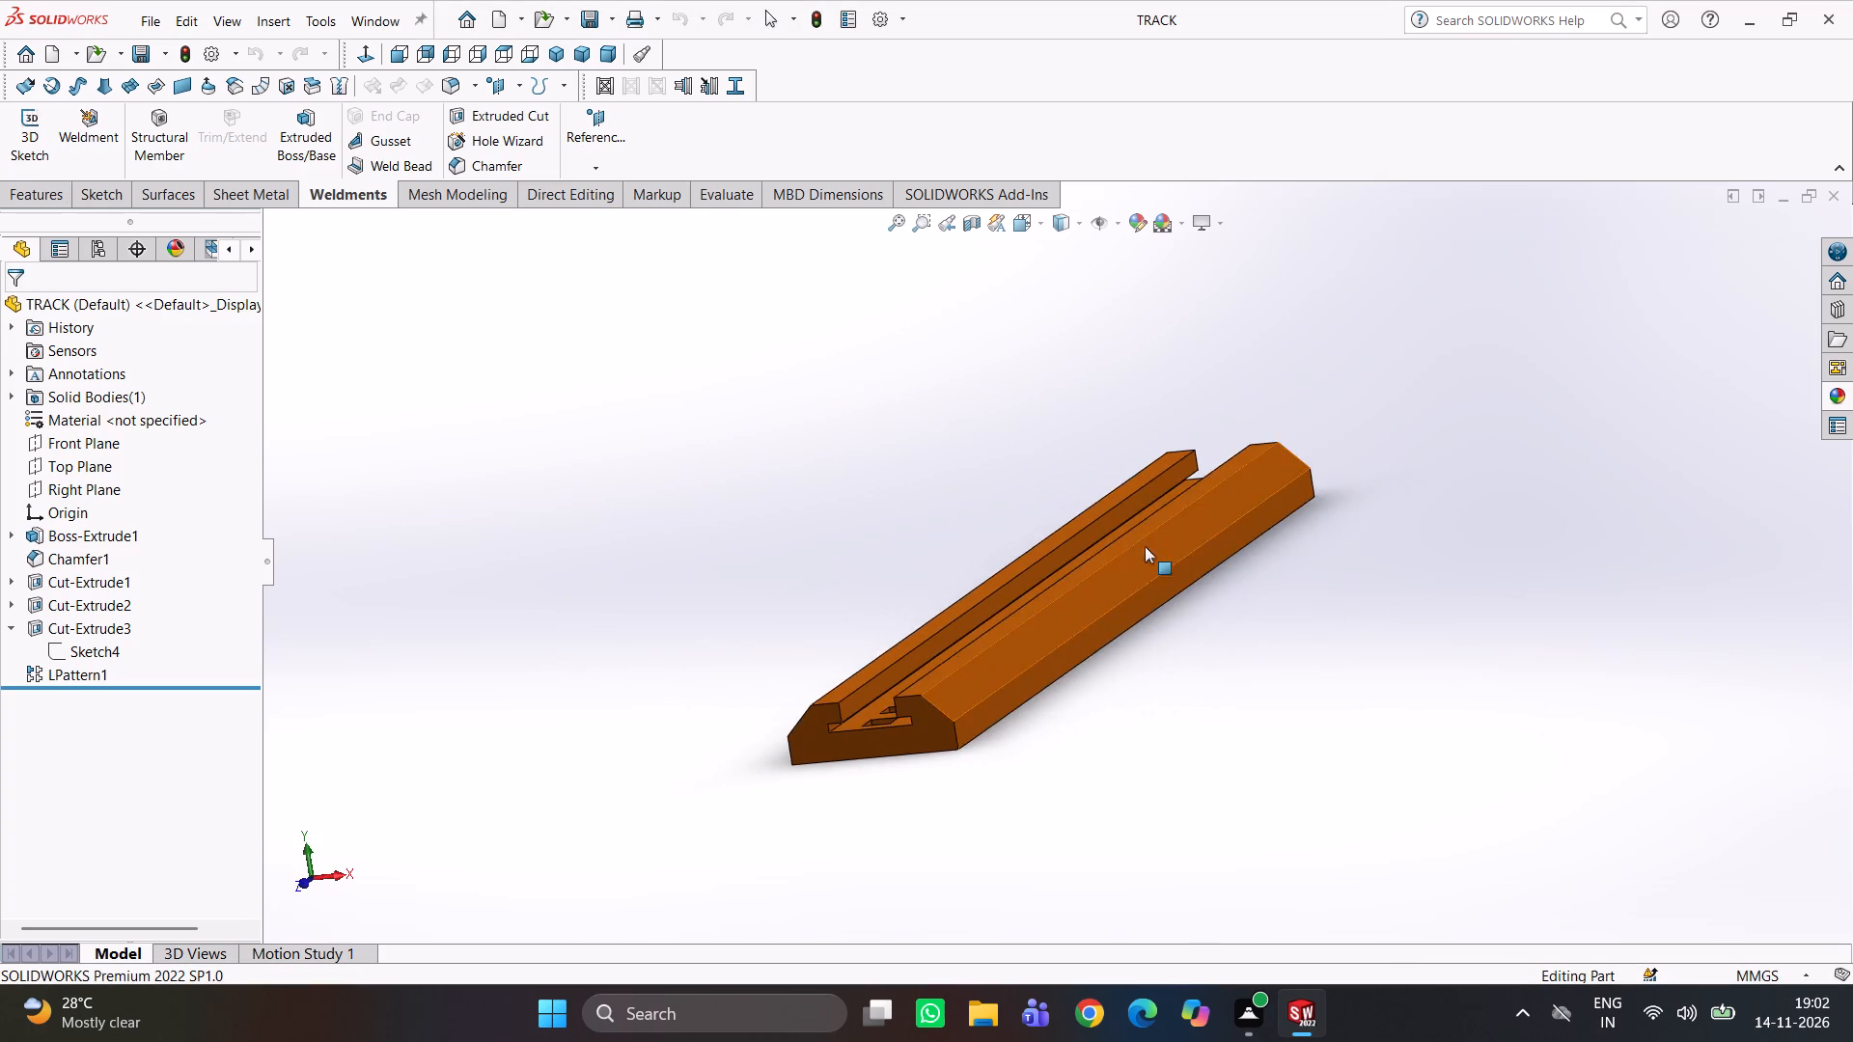
scroll(1122, 544, down, 3)
middle_drag(1139, 537, 1174, 625)
scroll(1044, 615, up, 4)
middle_drag(1062, 582, 1057, 647)
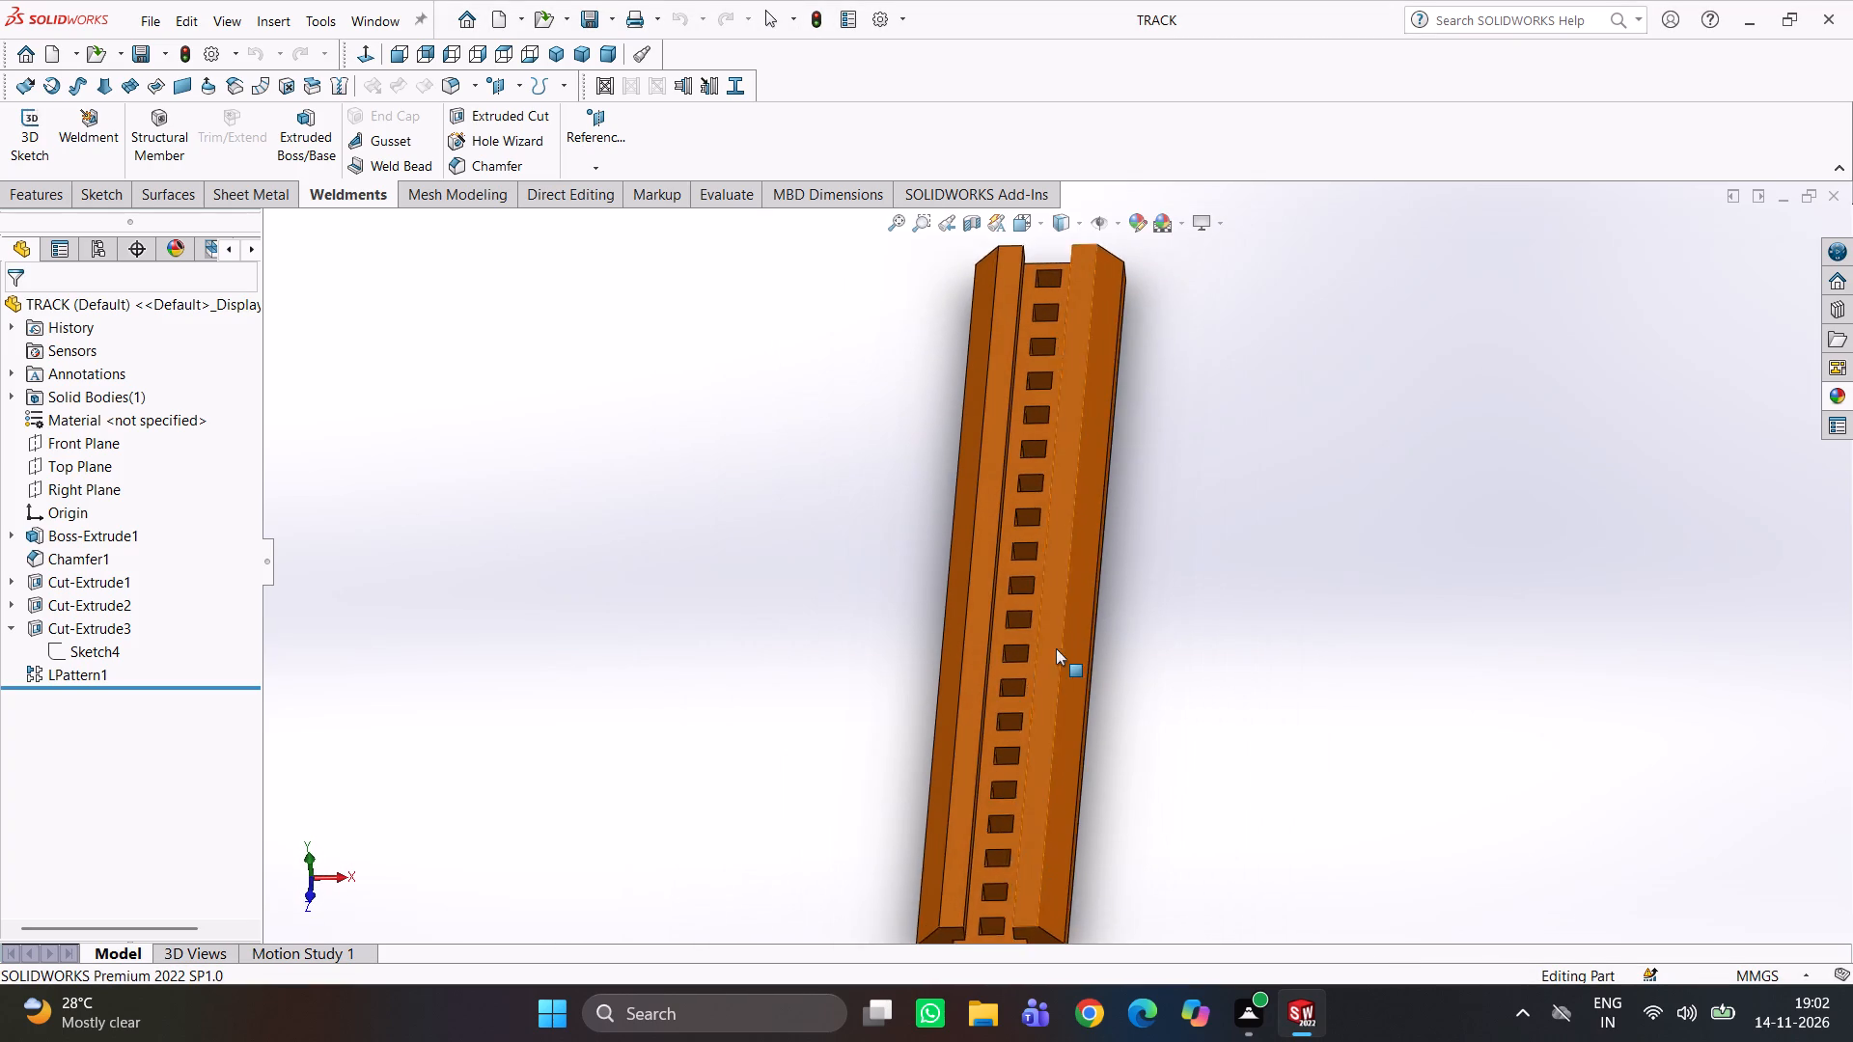
Examine the T-shaped channel at the track's end and the row of patterned rectangular cutouts along the channel floor.
scroll(1039, 618, up, 1)
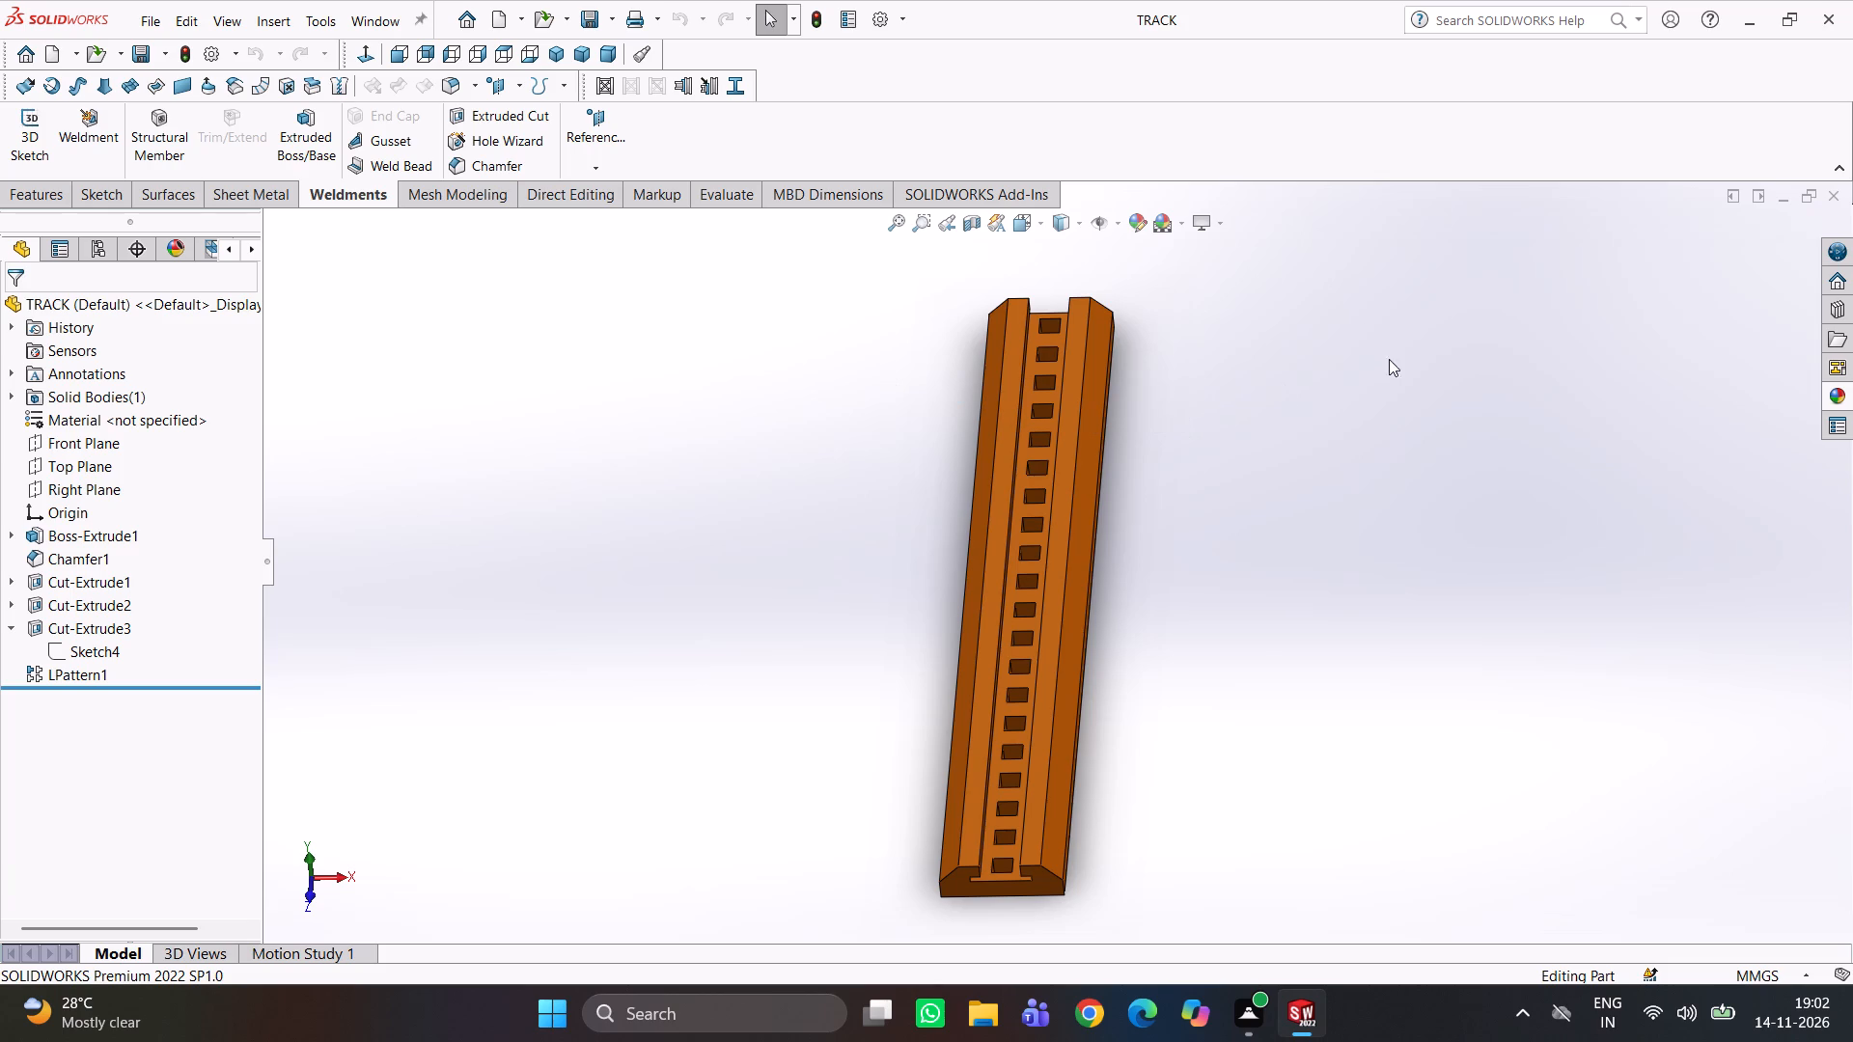
scroll(791, 523, up, 2)
scroll(982, 717, down, 1)
scroll(1066, 881, down, 1)
middle_drag(1070, 883, 1068, 794)
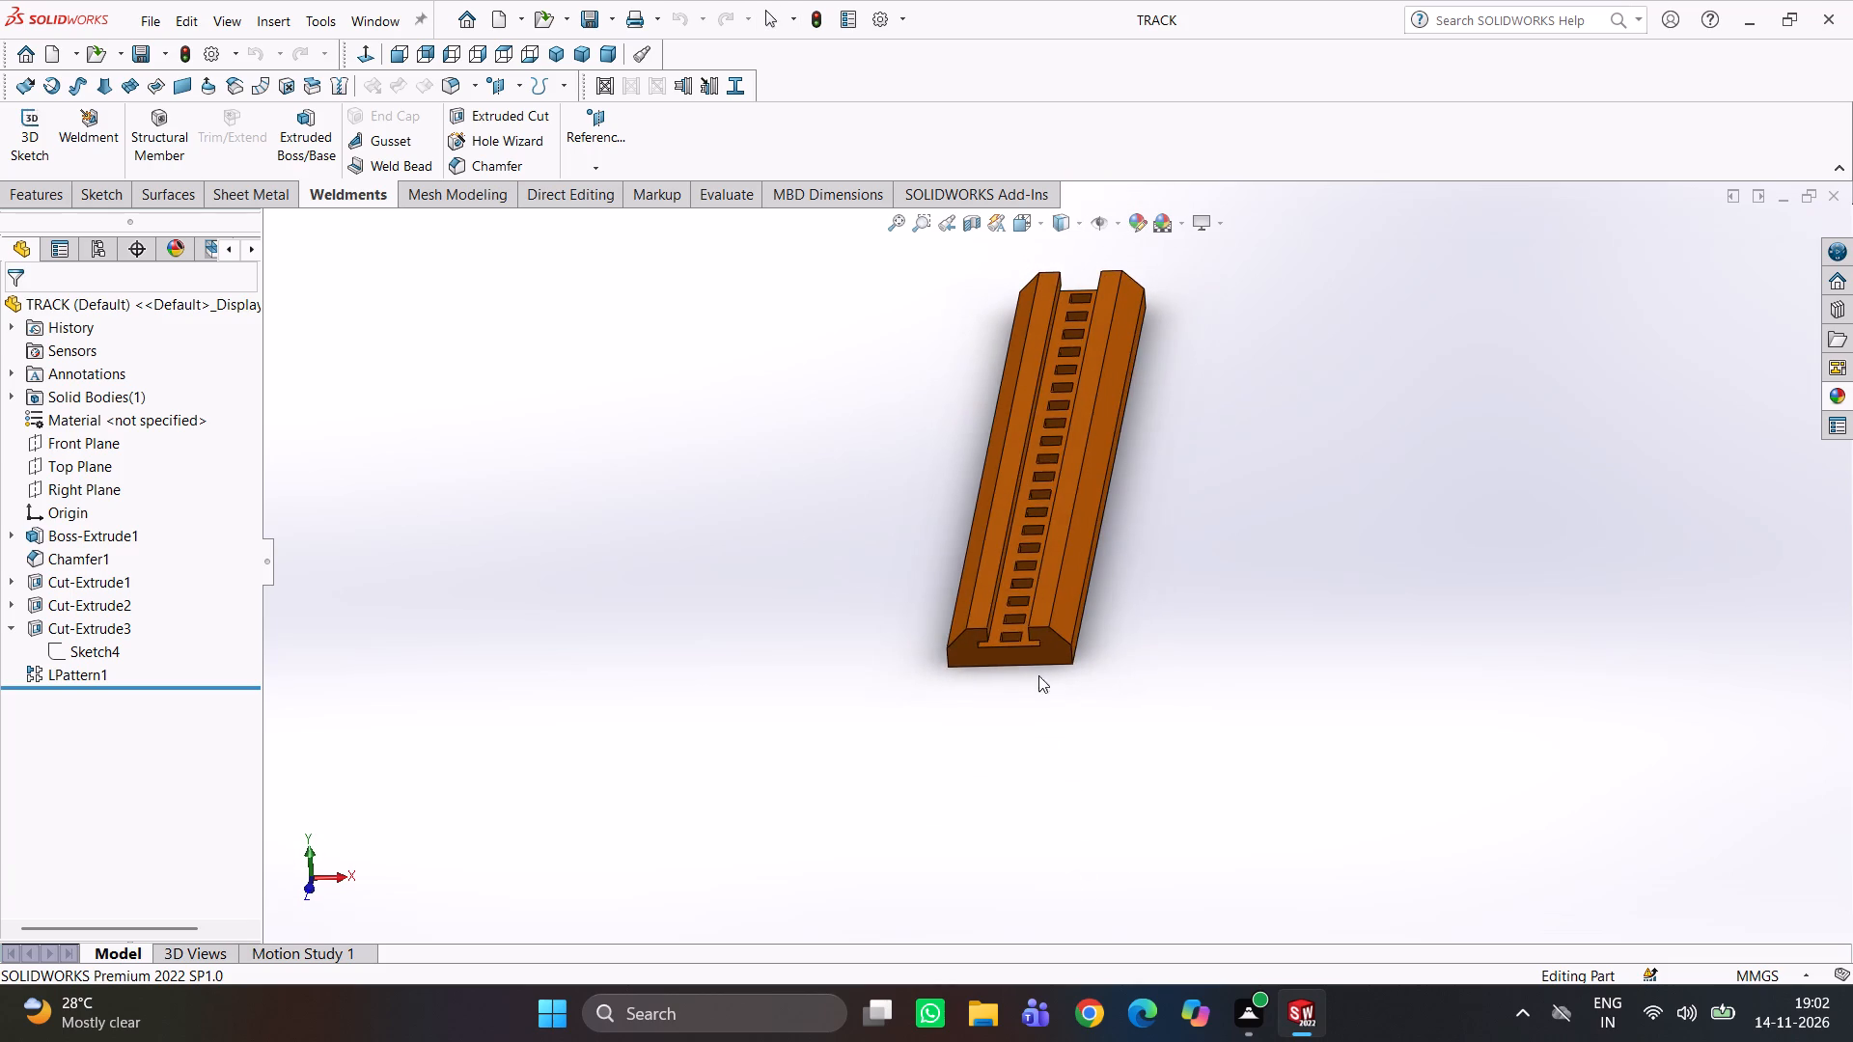
scroll(1053, 421, down, 3)
middle_drag(1253, 539, 1295, 552)
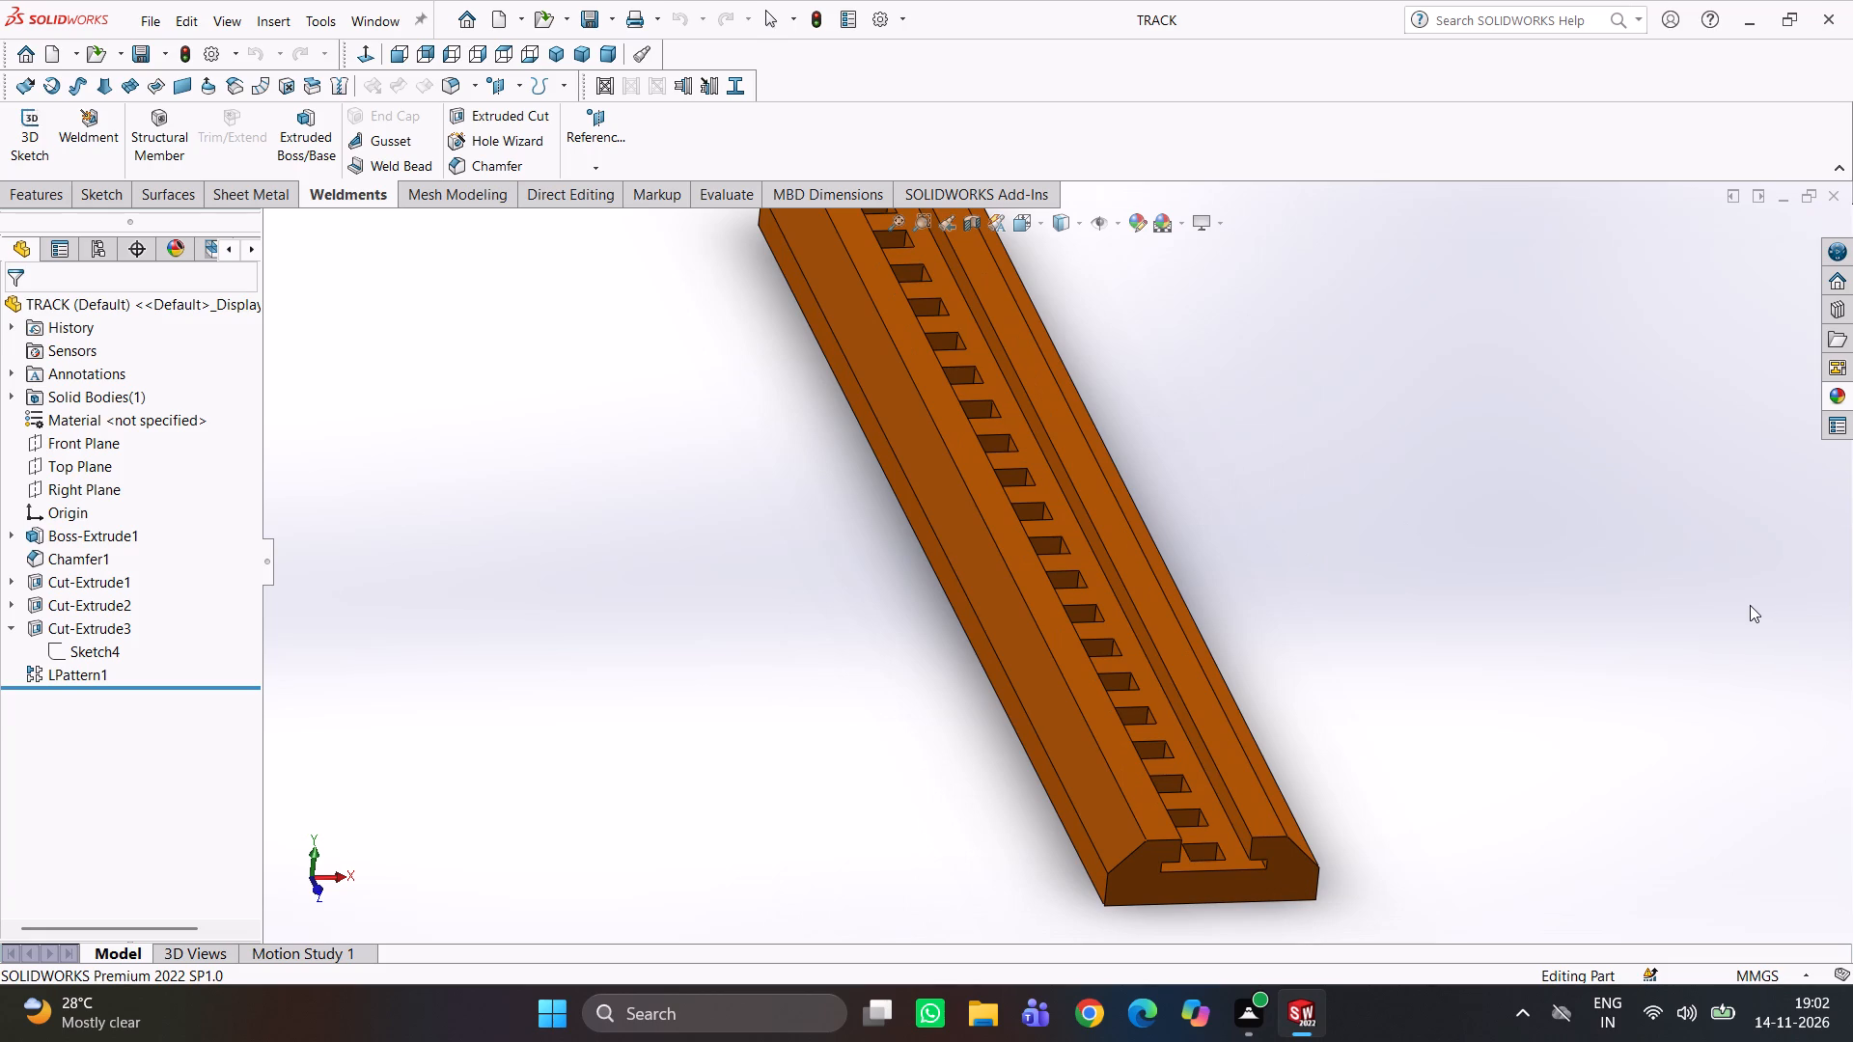
scroll(1211, 657, up, 1)
middle_drag(1182, 673, 1074, 610)
scroll(931, 644, down, 2)
middle_drag(944, 629, 1004, 641)
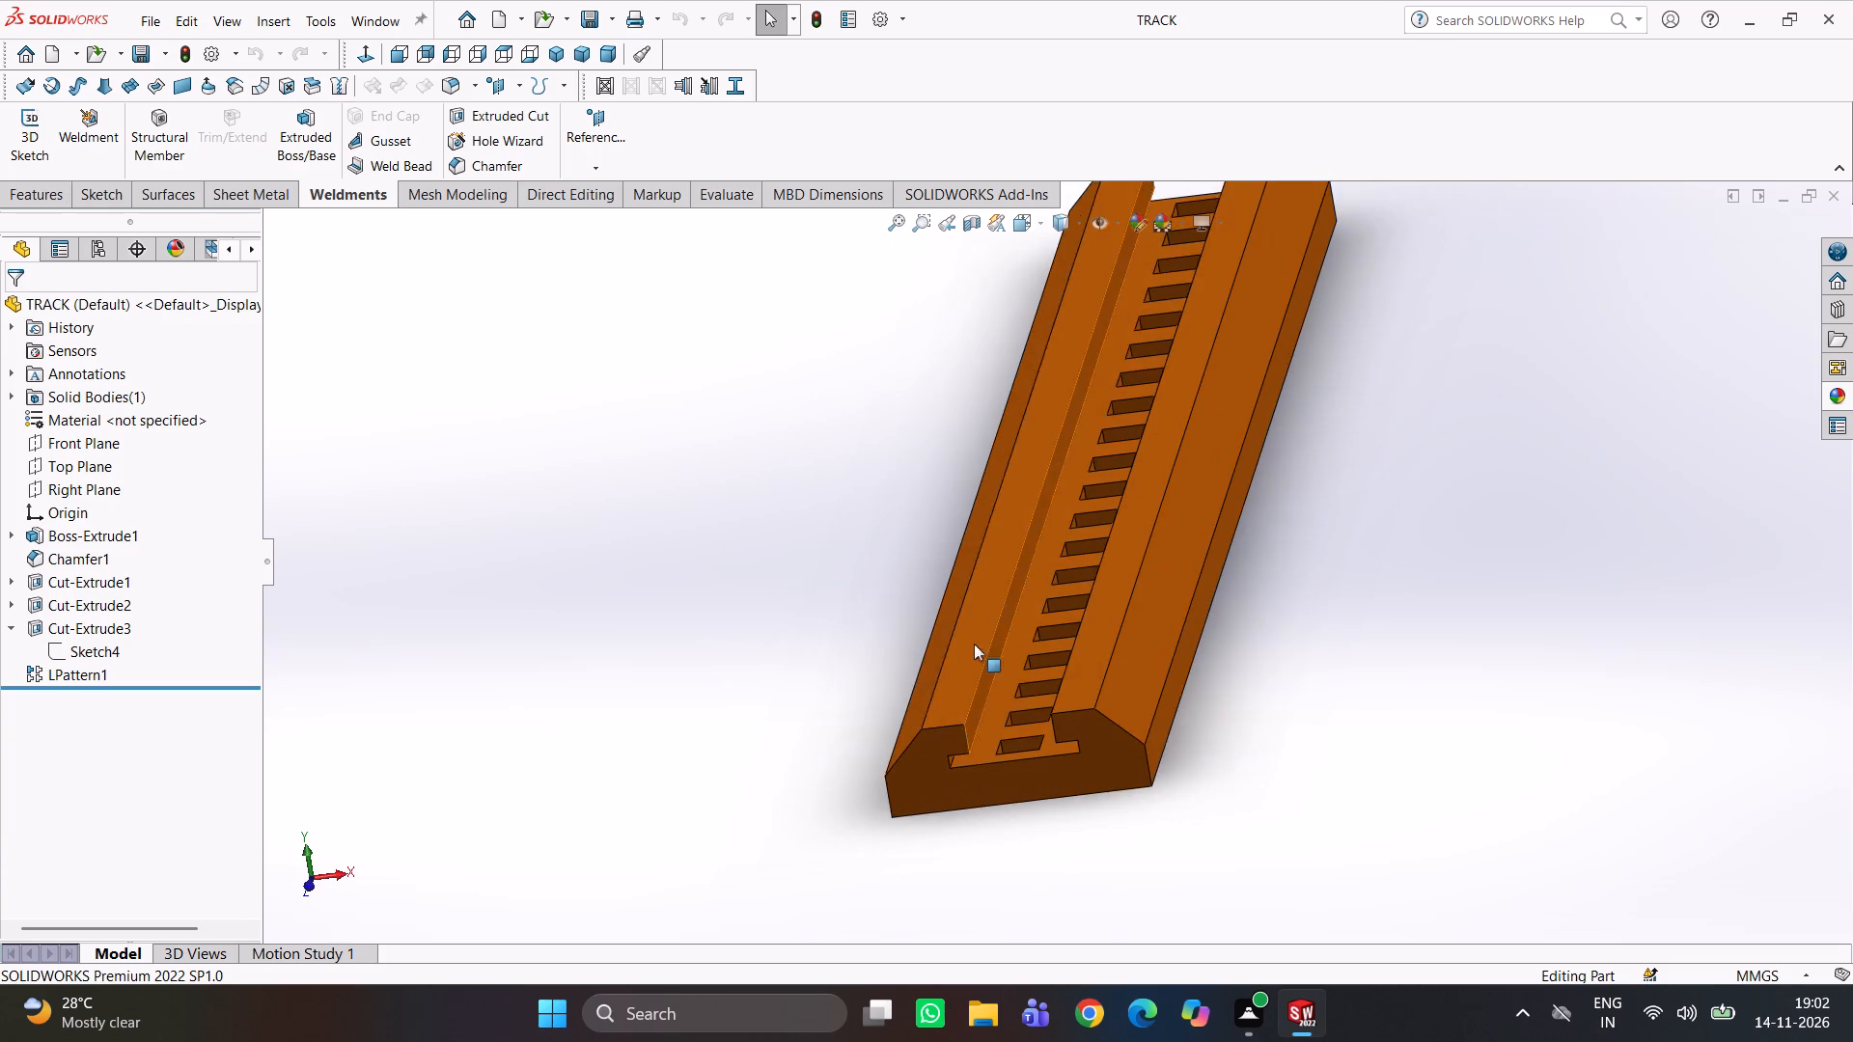
scroll(955, 663, down, 3)
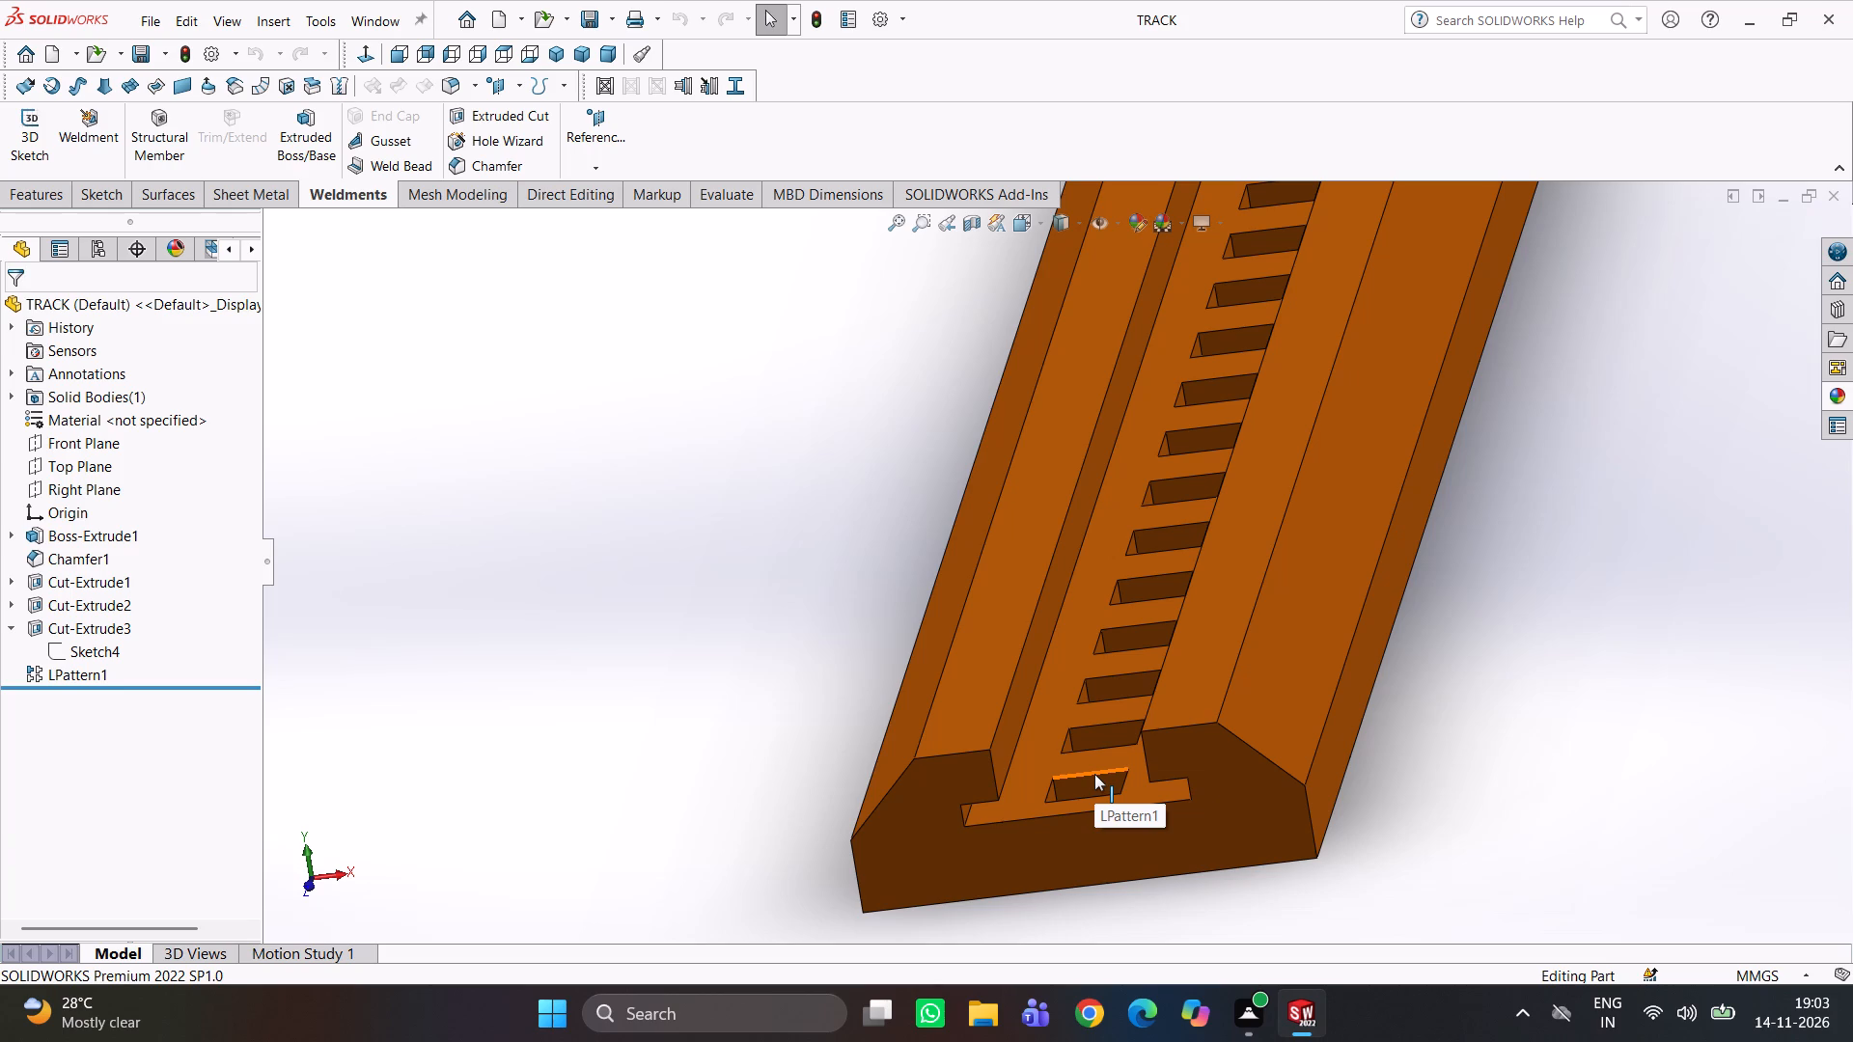
scroll(1189, 679, up, 3)
middle_click(1322, 644)
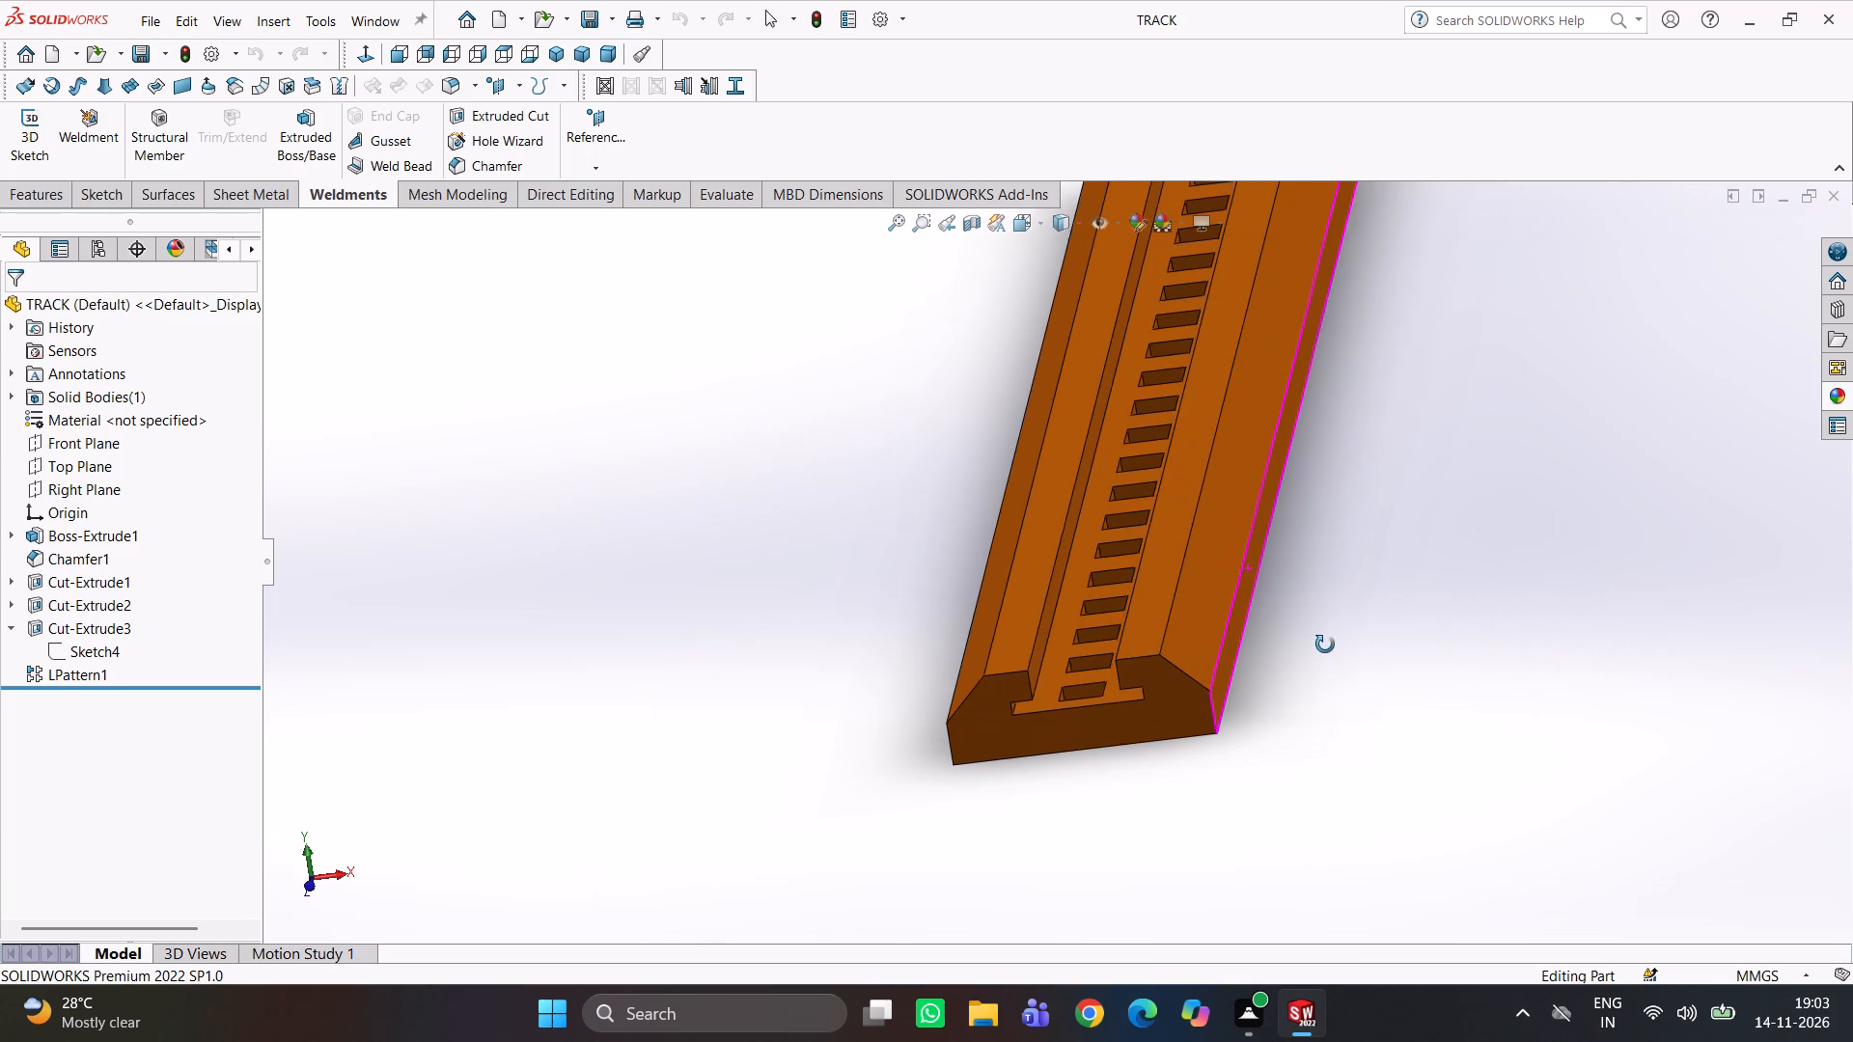
scroll(1329, 643, up, 1)
middle_drag(1273, 652, 1254, 696)
scroll(1190, 641, up, 2)
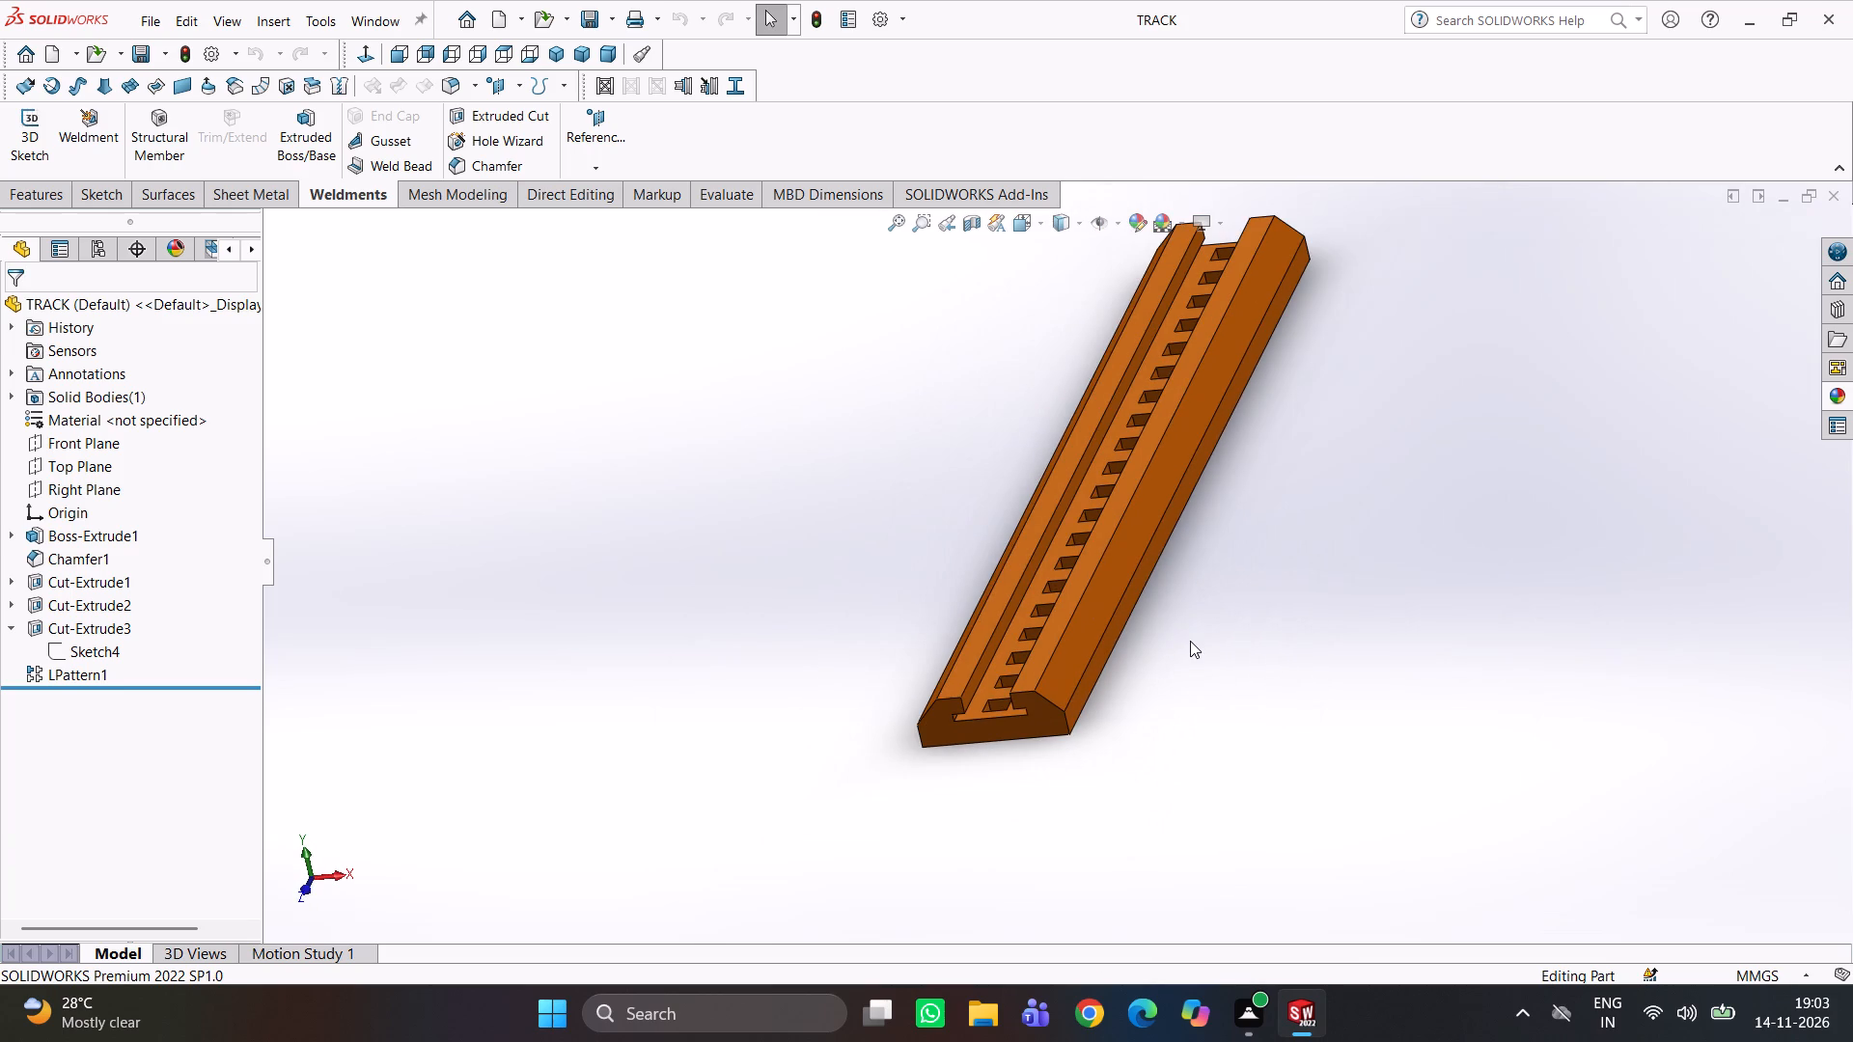
scroll(1168, 583, down, 3)
middle_drag(1170, 571, 1179, 613)
scroll(1175, 610, up, 3)
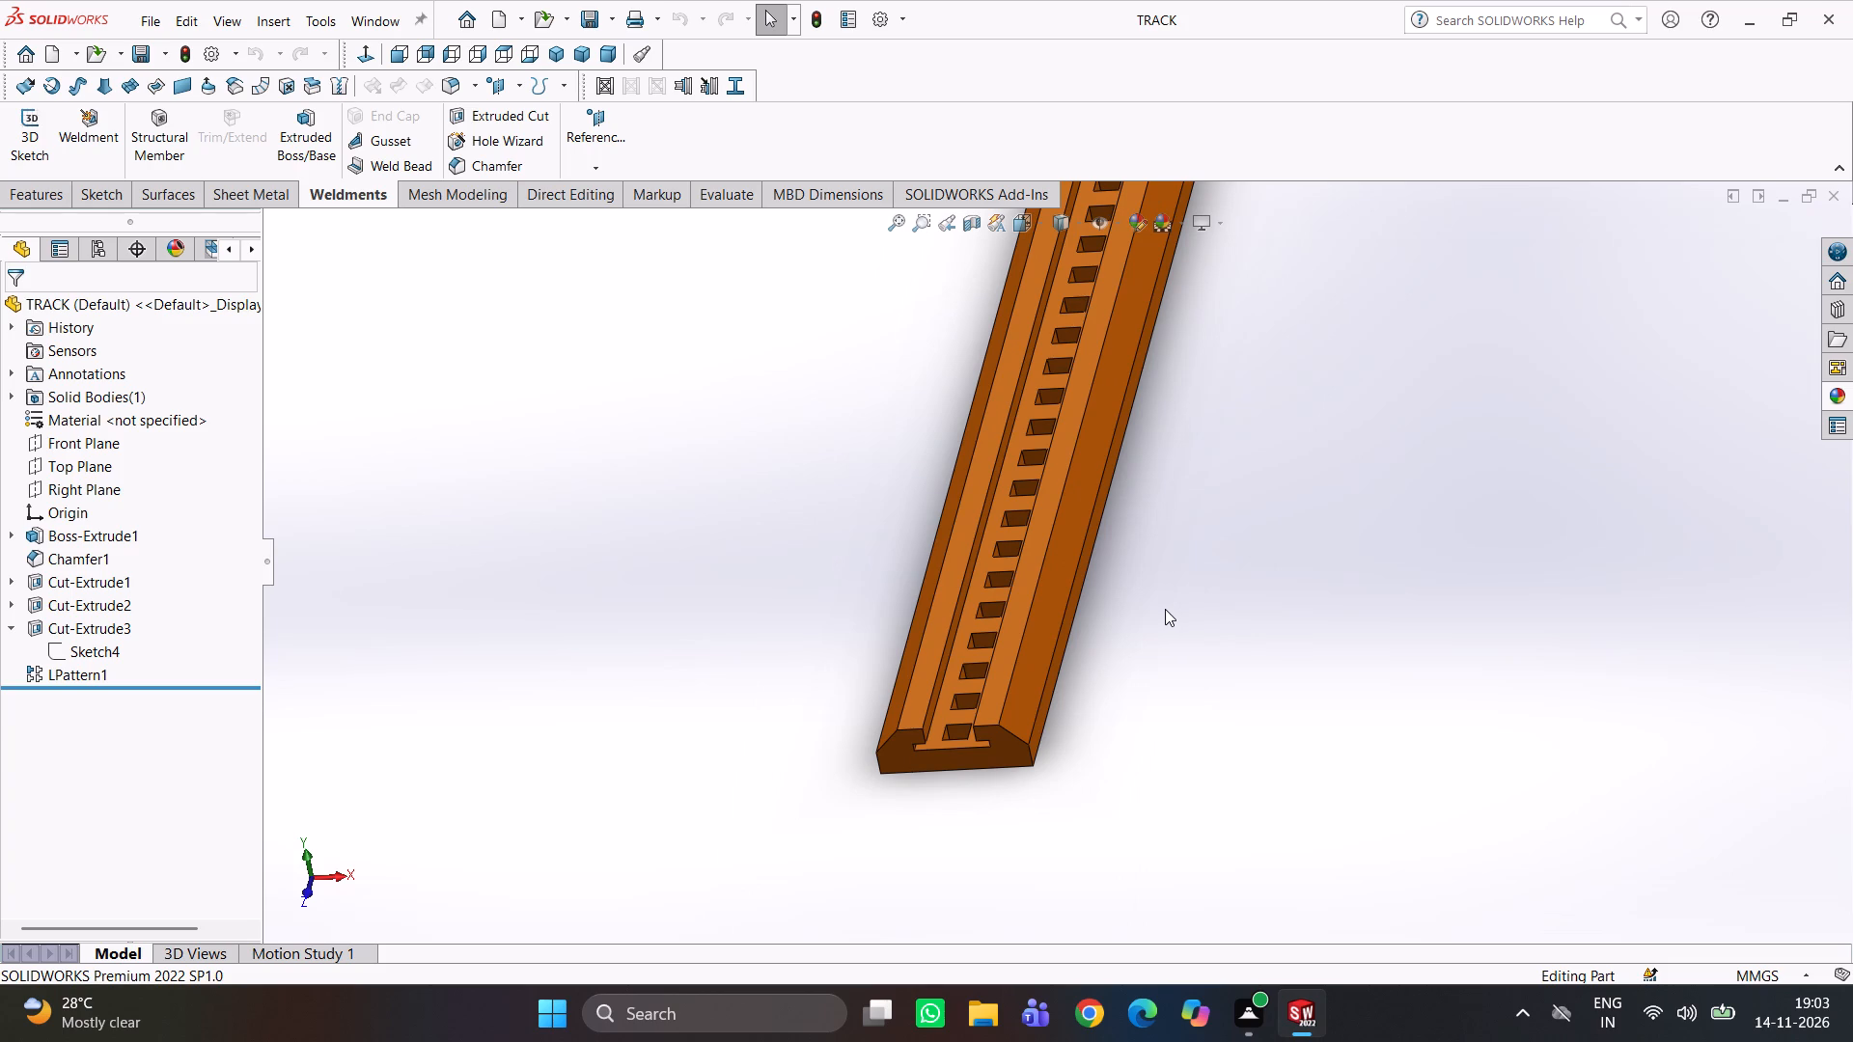
scroll(1463, 623, up, 3)
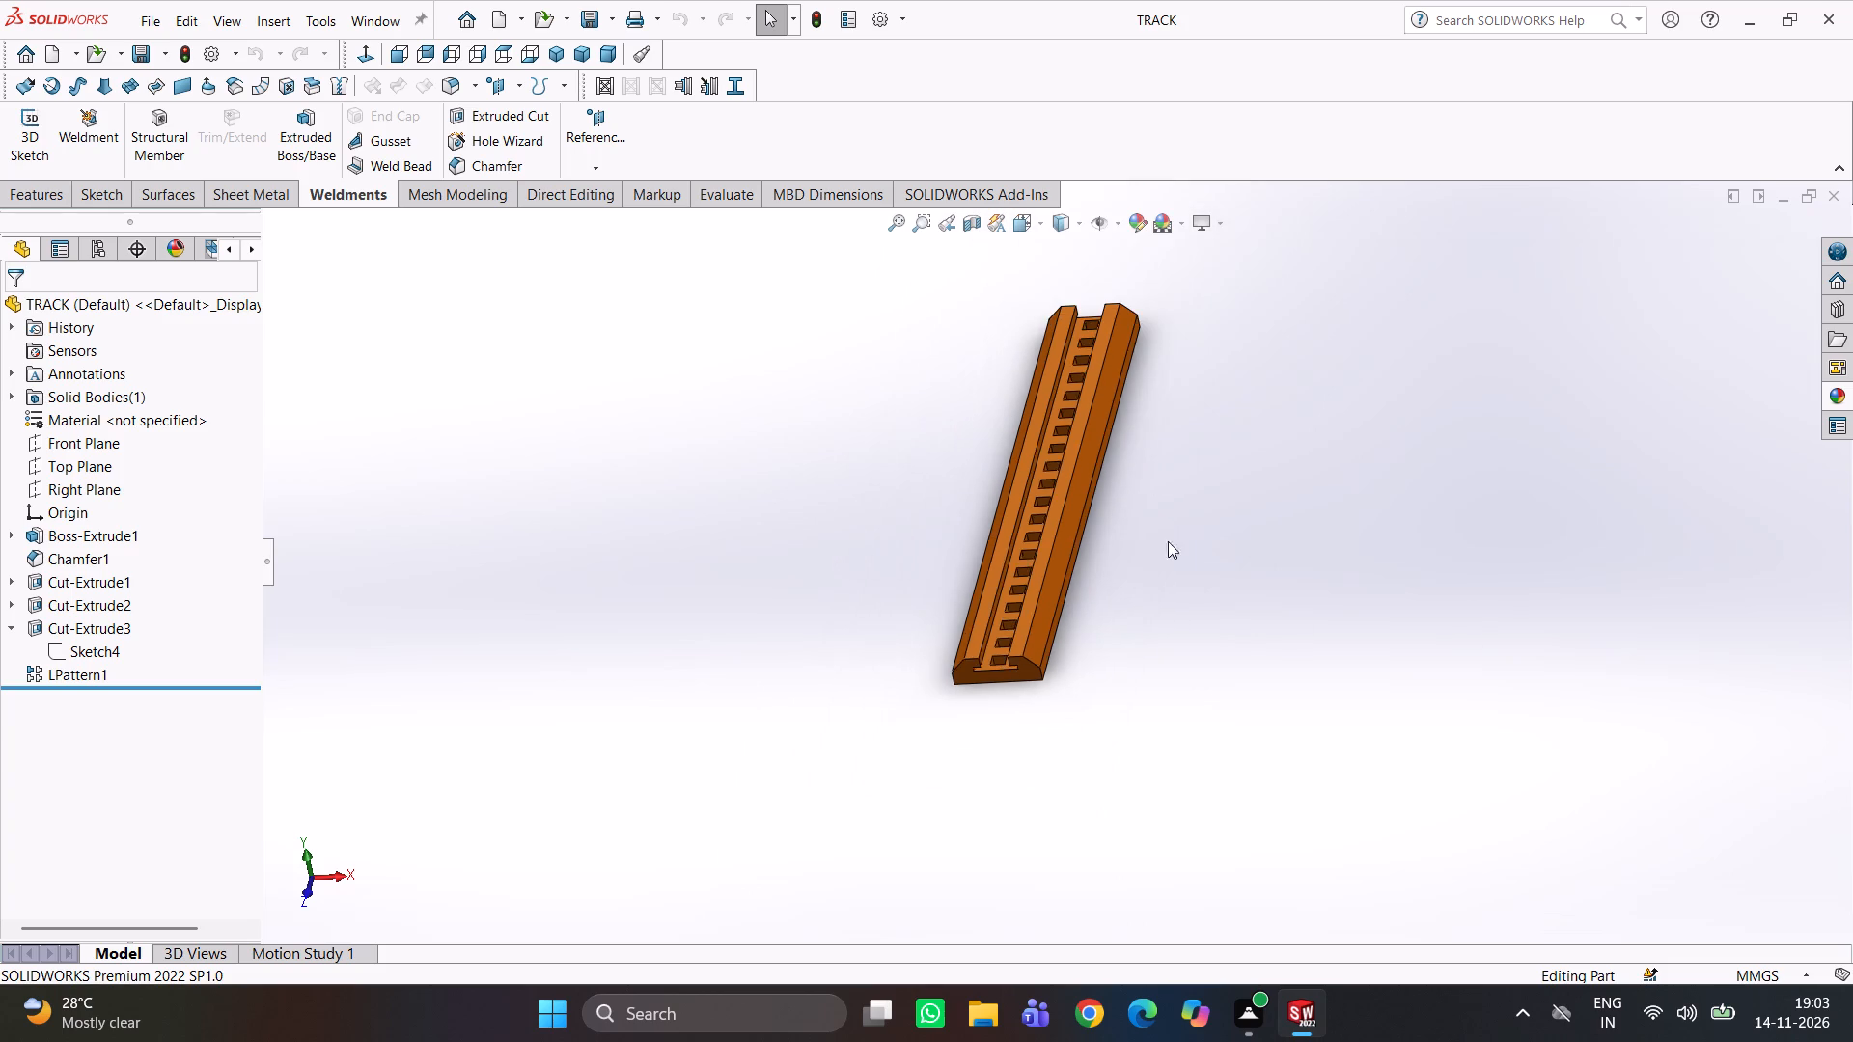
scroll(1142, 430, down, 3)
middle_drag(1148, 338, 1184, 404)
scroll(1173, 408, up, 5)
scroll(1044, 584, down, 5)
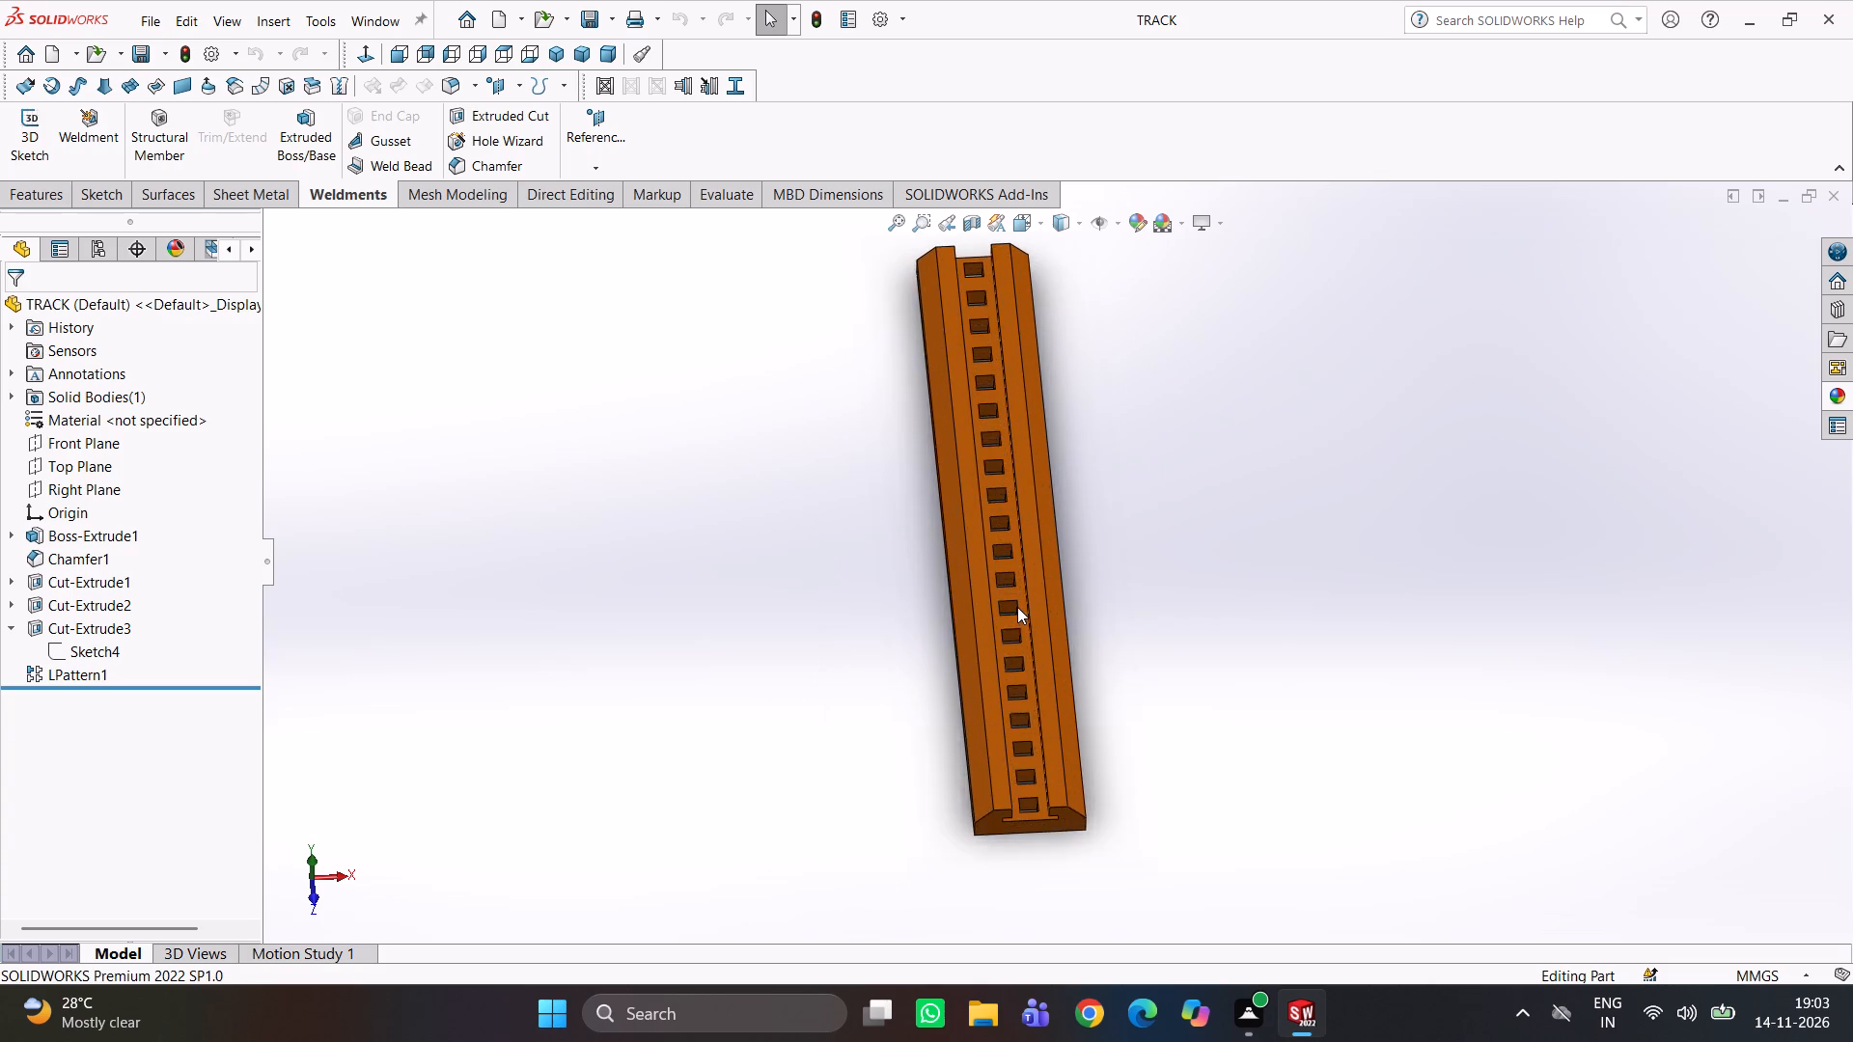
scroll(1017, 607, down, 3)
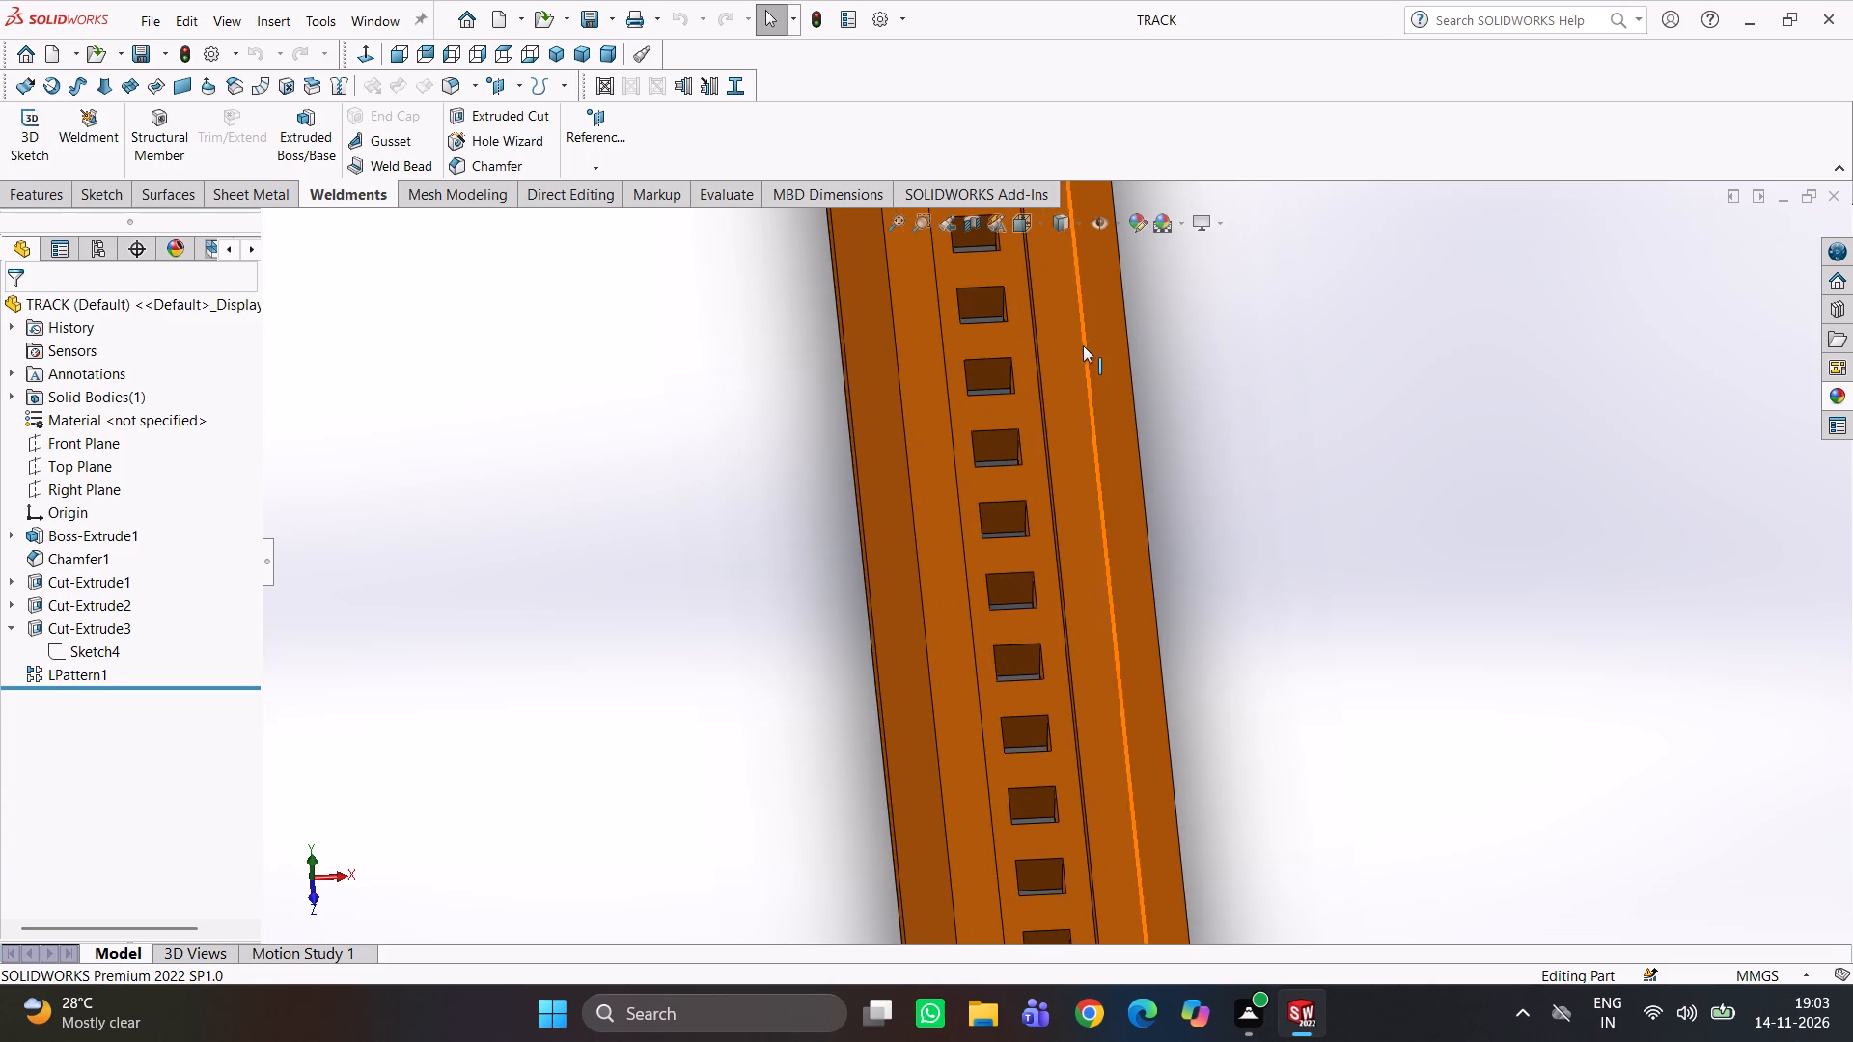
scroll(979, 394, up, 3)
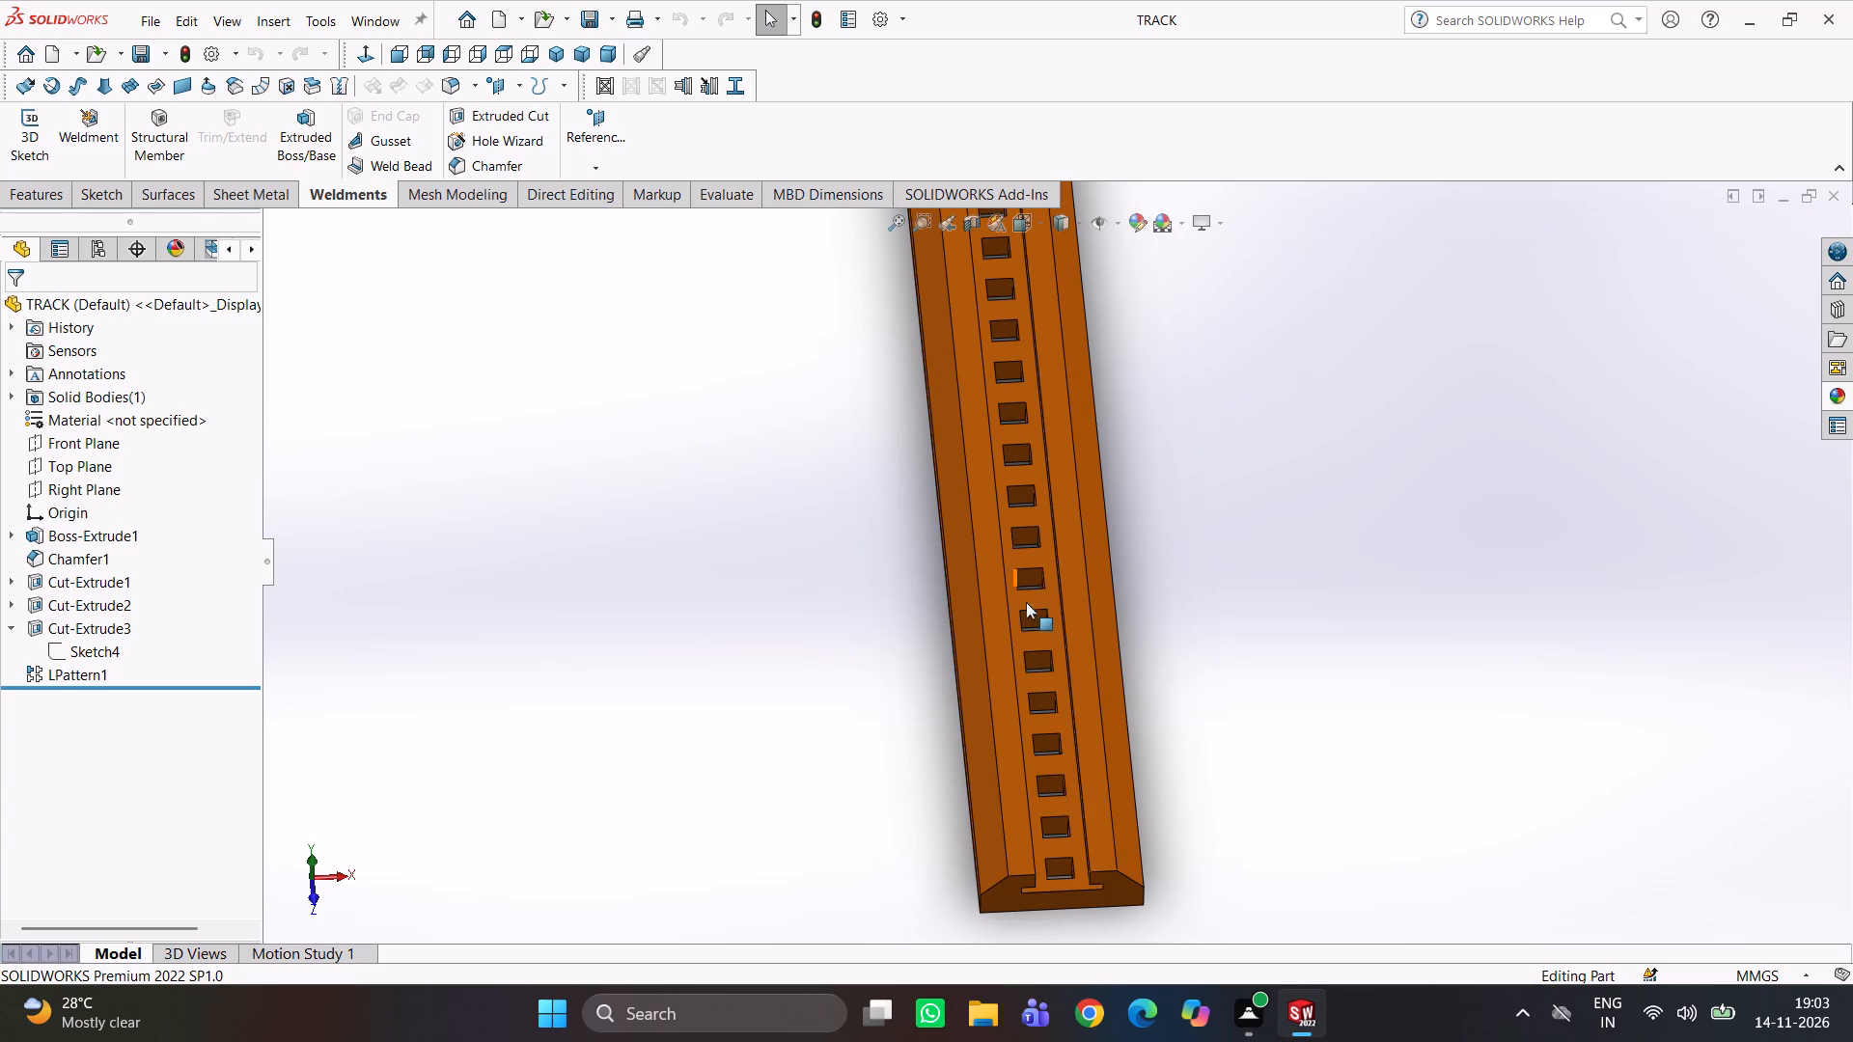
Inspect the patterned rectangular cutouts close up from both the channel side and the underside of the track.
scroll(1025, 607, down, 3)
middle_drag(1220, 573, 1220, 705)
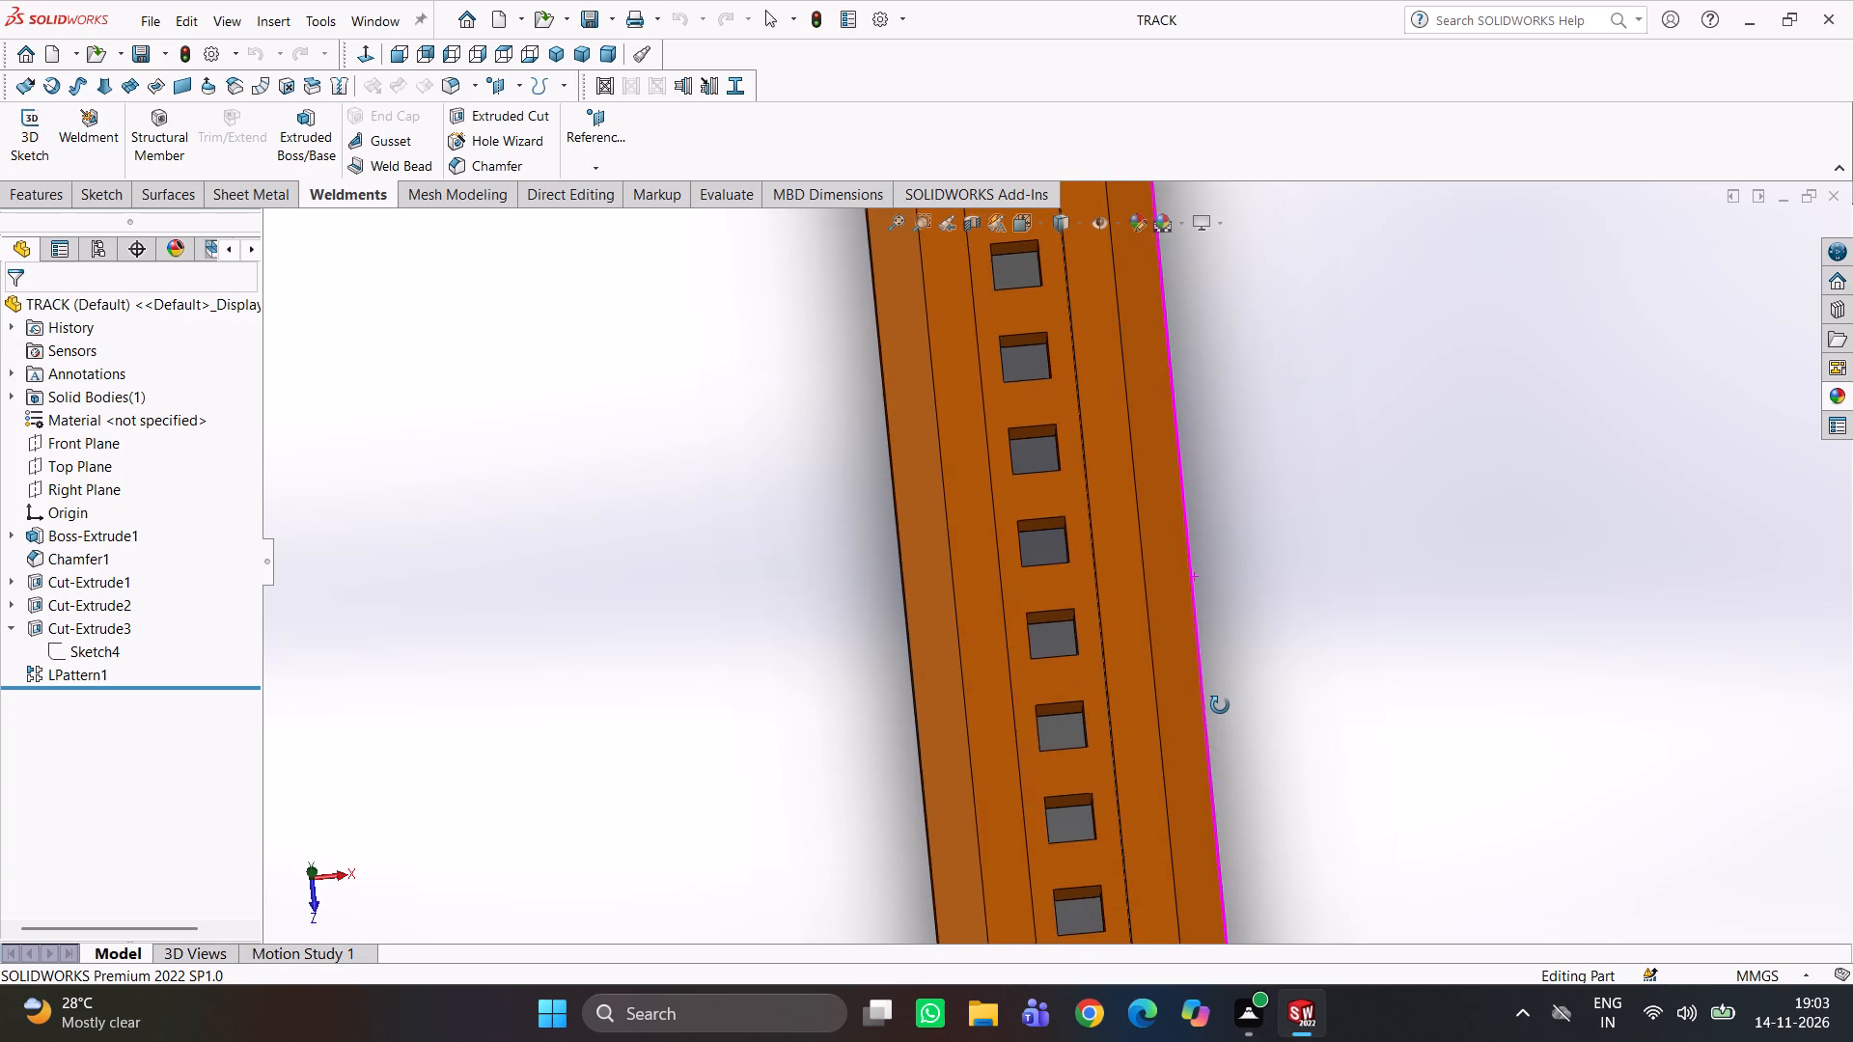
middle_drag(1220, 705, 910, 528)
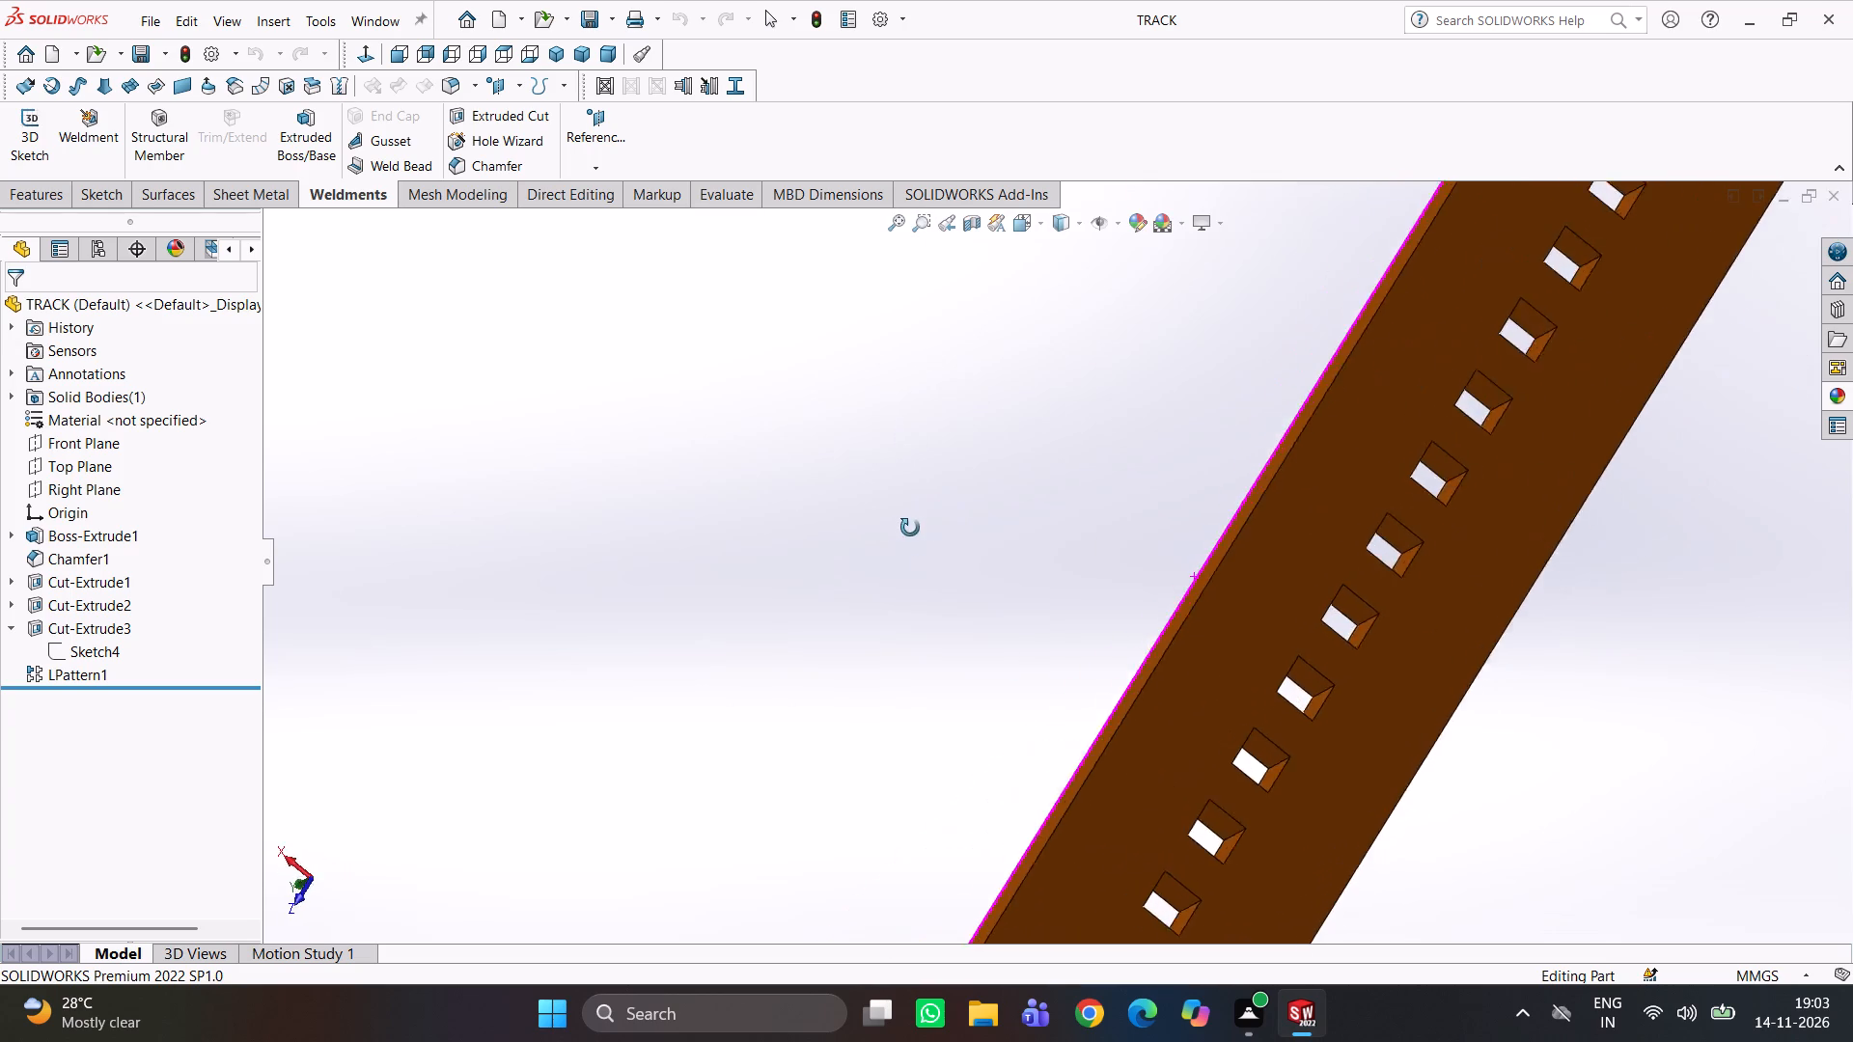
middle_drag(910, 528, 1144, 512)
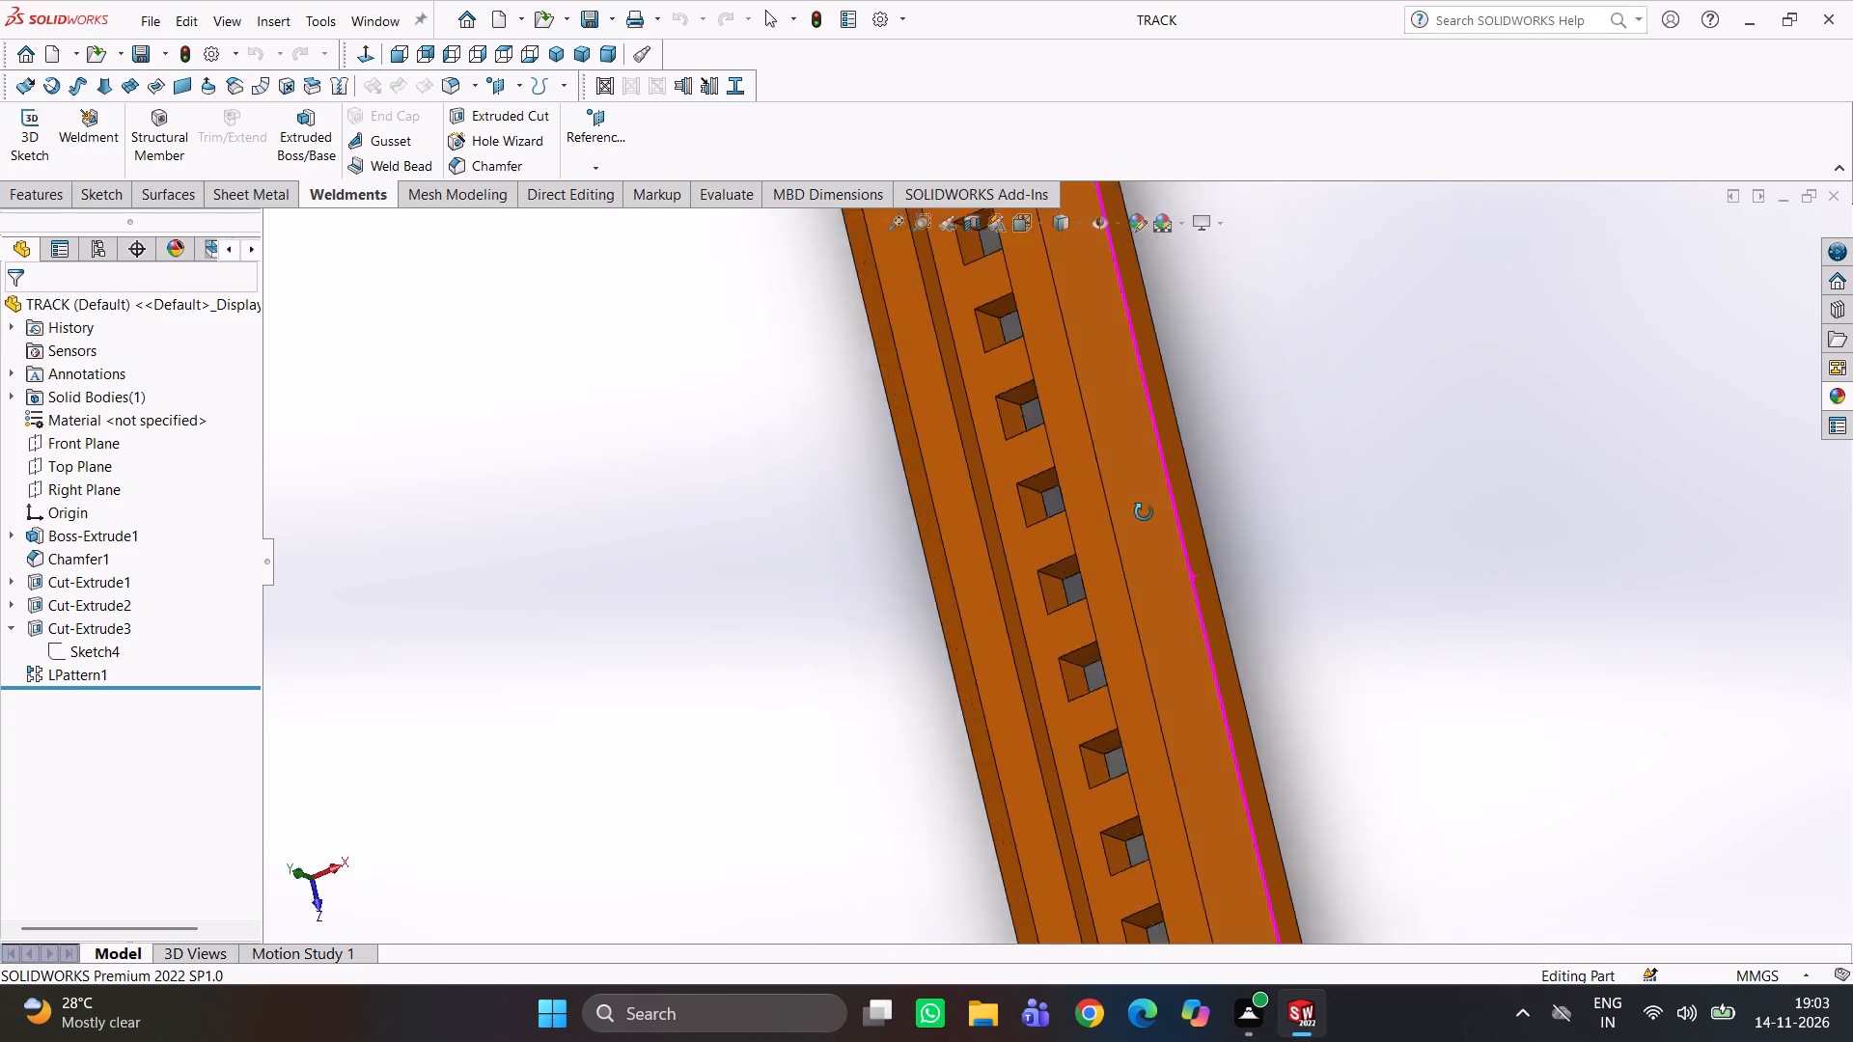
middle_drag(1144, 512, 1249, 562)
scroll(1260, 575, up, 6)
middle_drag(1292, 628, 1252, 580)
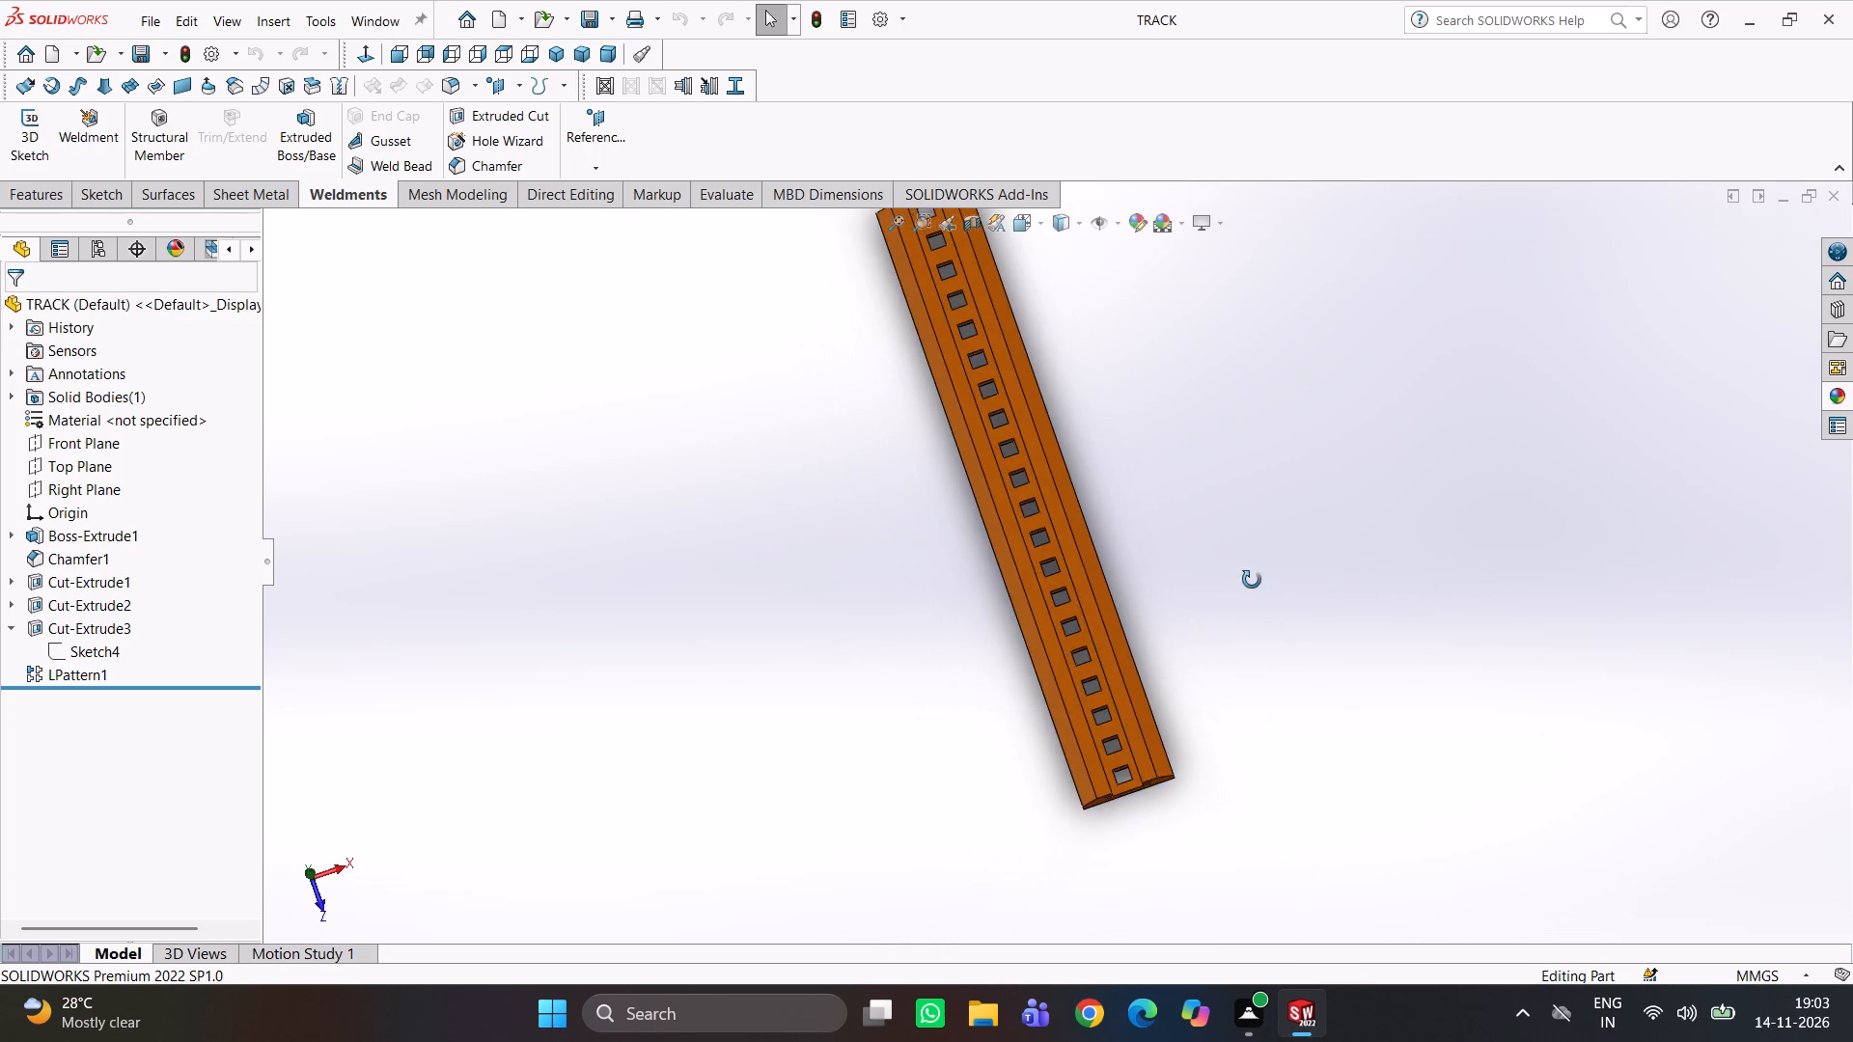
middle_drag(1252, 580, 1247, 566)
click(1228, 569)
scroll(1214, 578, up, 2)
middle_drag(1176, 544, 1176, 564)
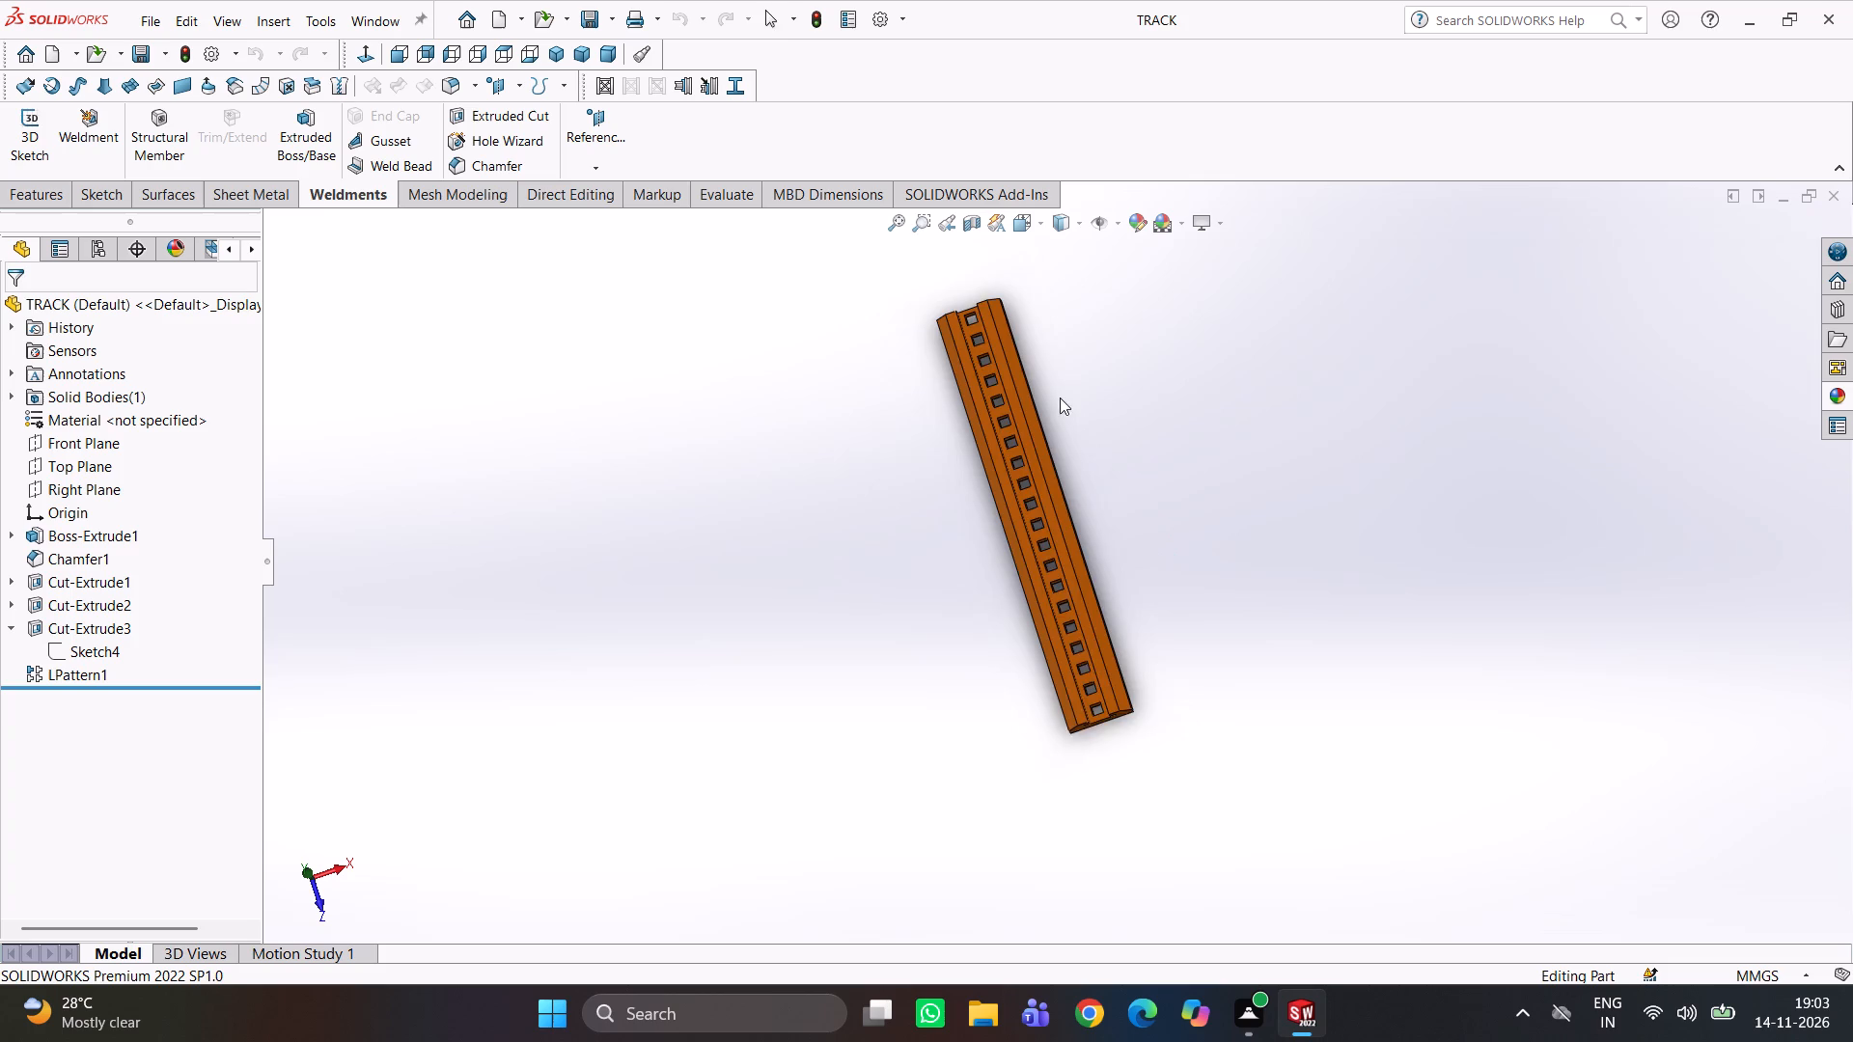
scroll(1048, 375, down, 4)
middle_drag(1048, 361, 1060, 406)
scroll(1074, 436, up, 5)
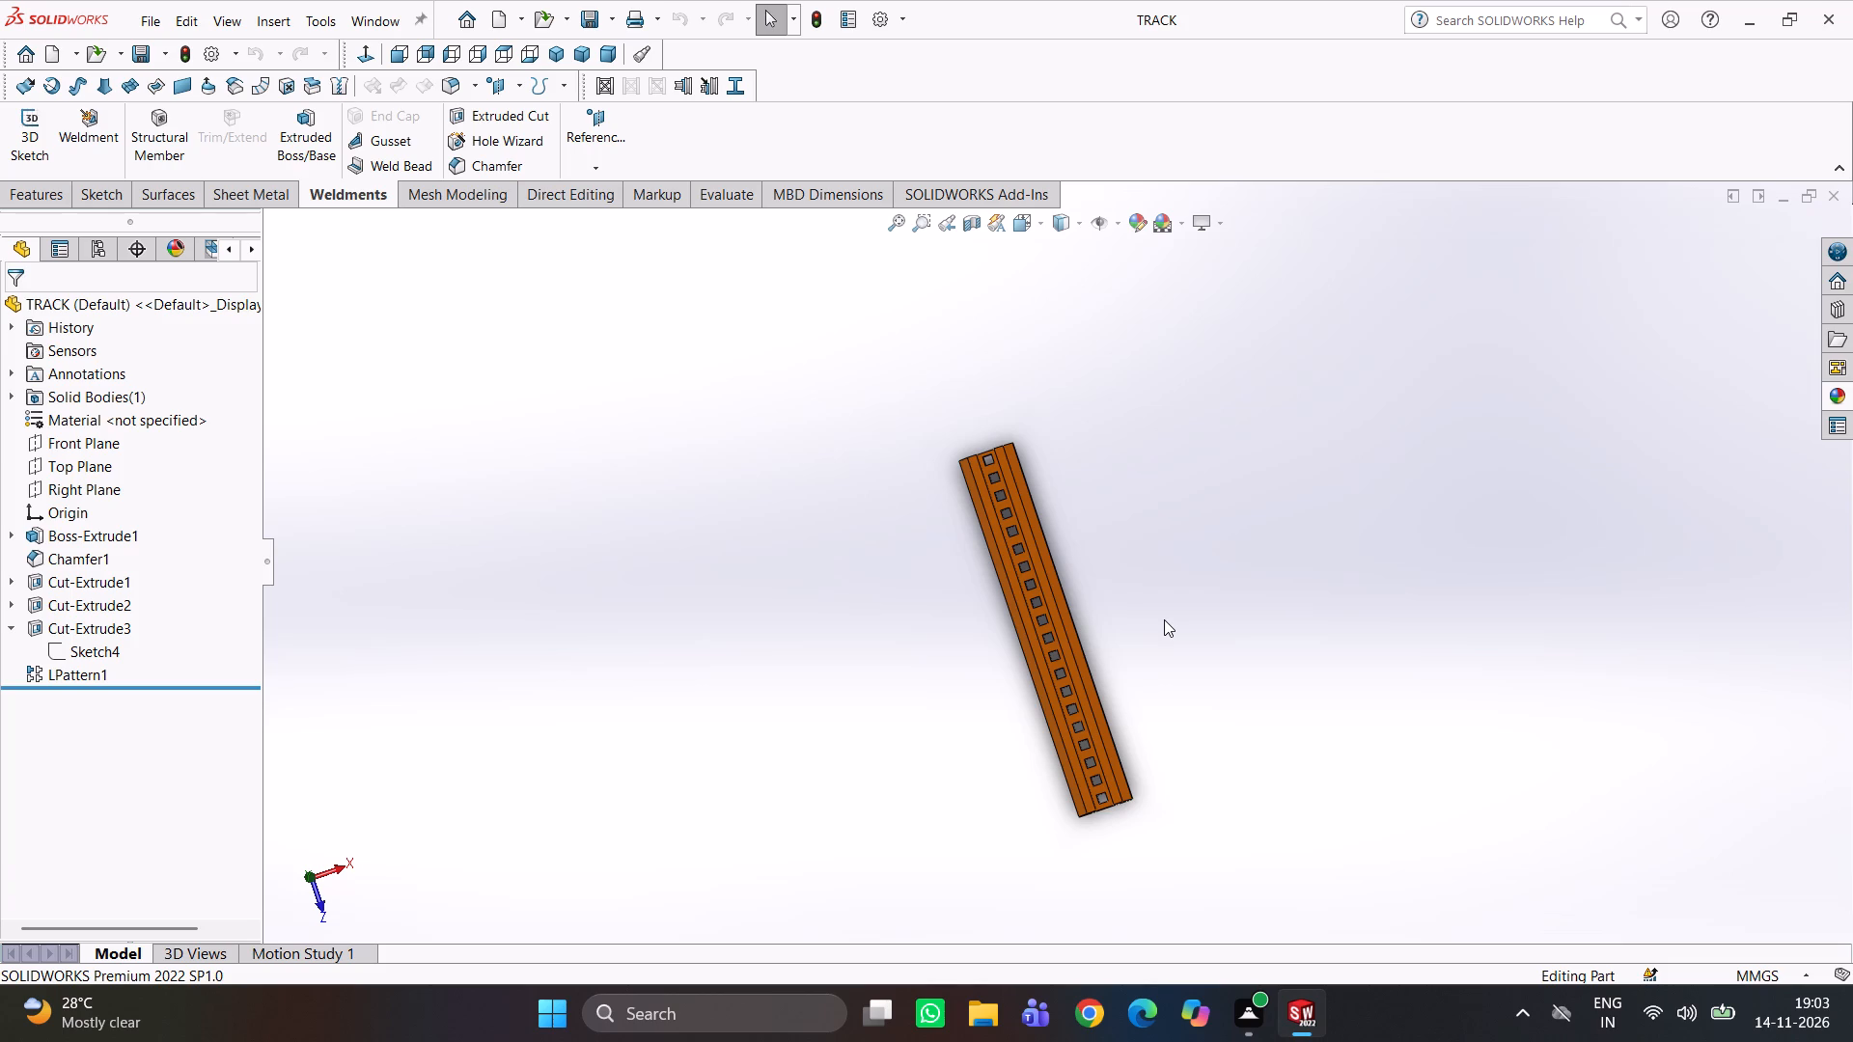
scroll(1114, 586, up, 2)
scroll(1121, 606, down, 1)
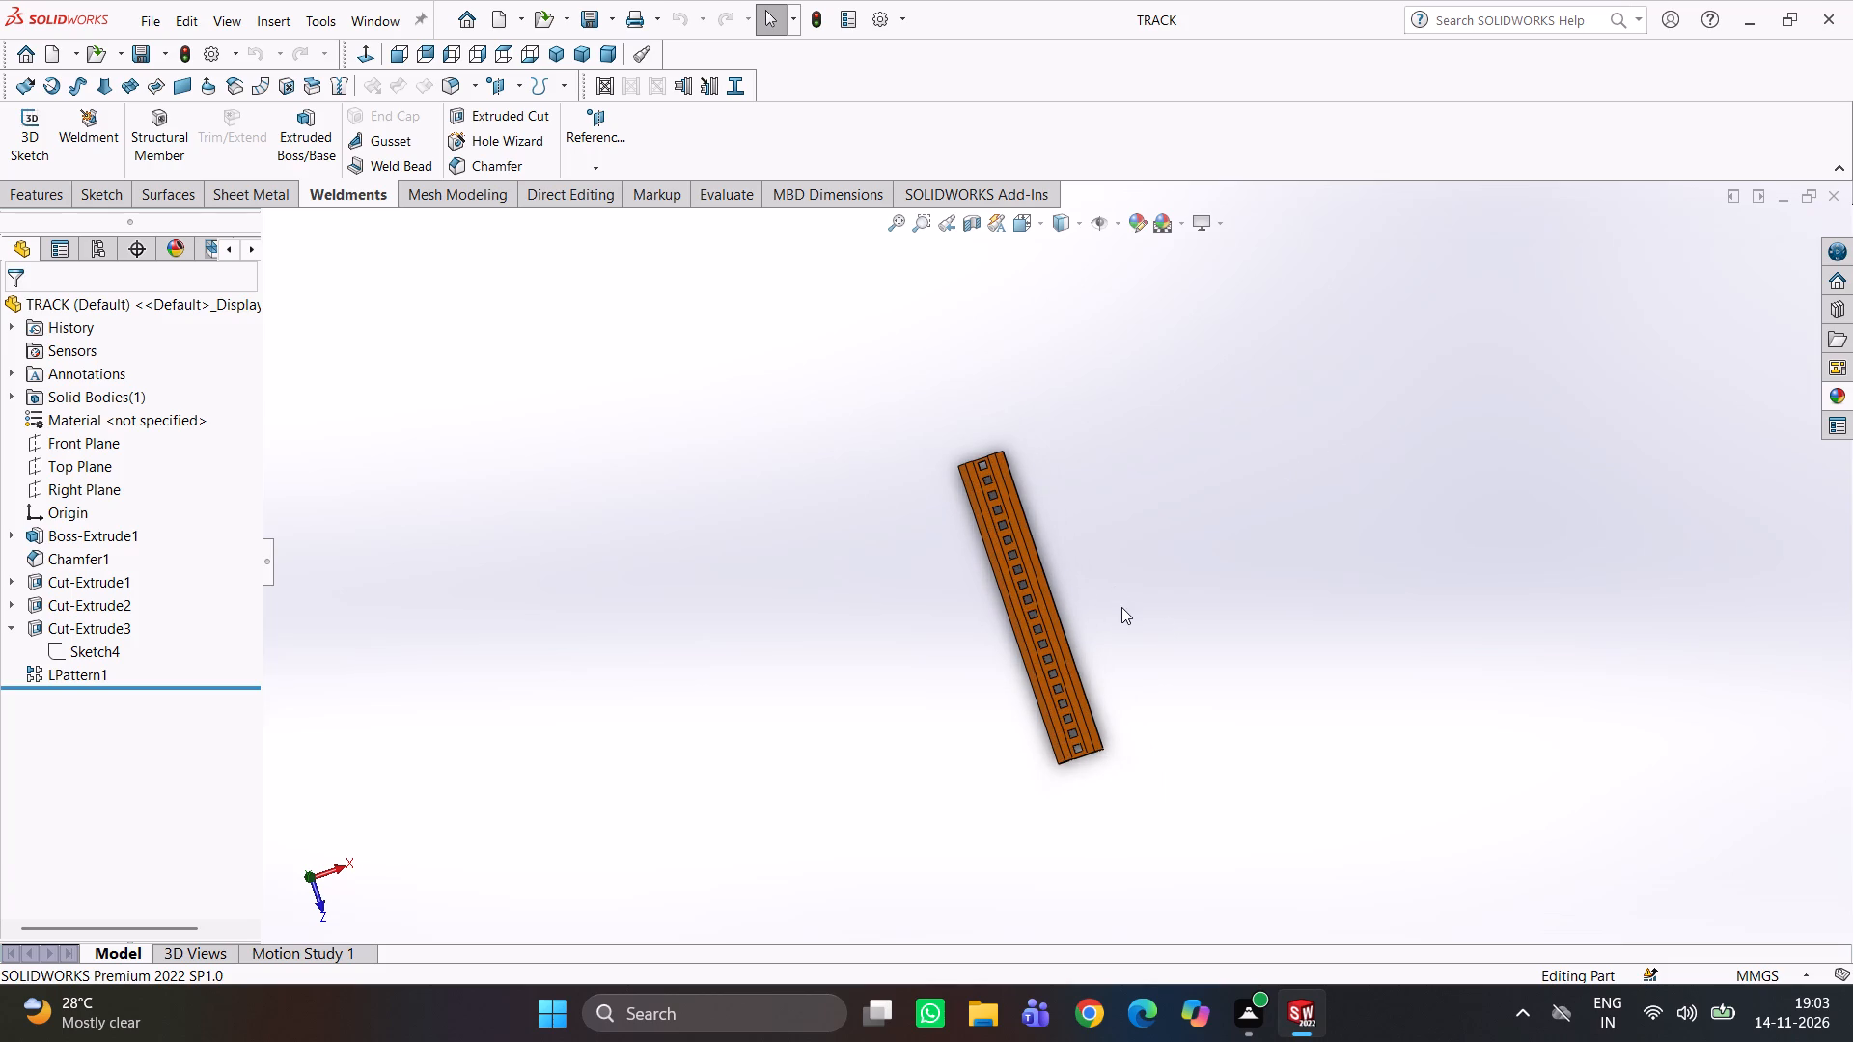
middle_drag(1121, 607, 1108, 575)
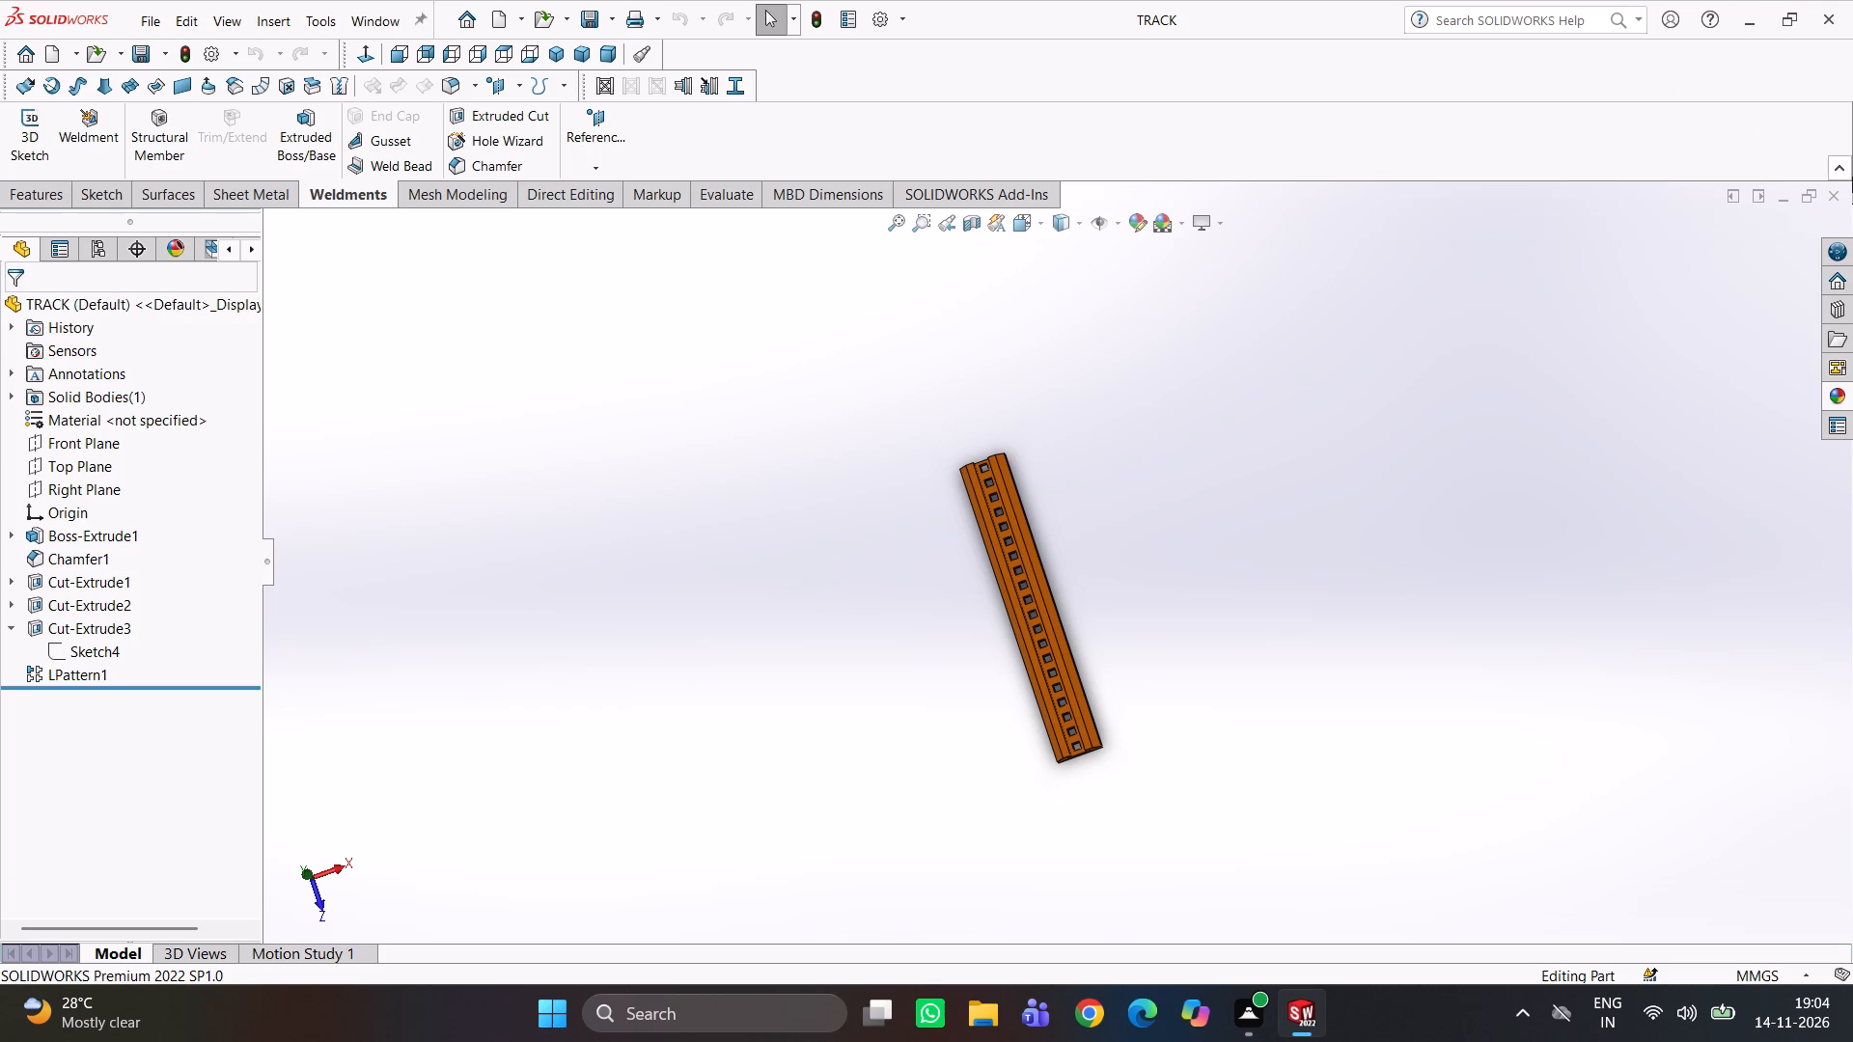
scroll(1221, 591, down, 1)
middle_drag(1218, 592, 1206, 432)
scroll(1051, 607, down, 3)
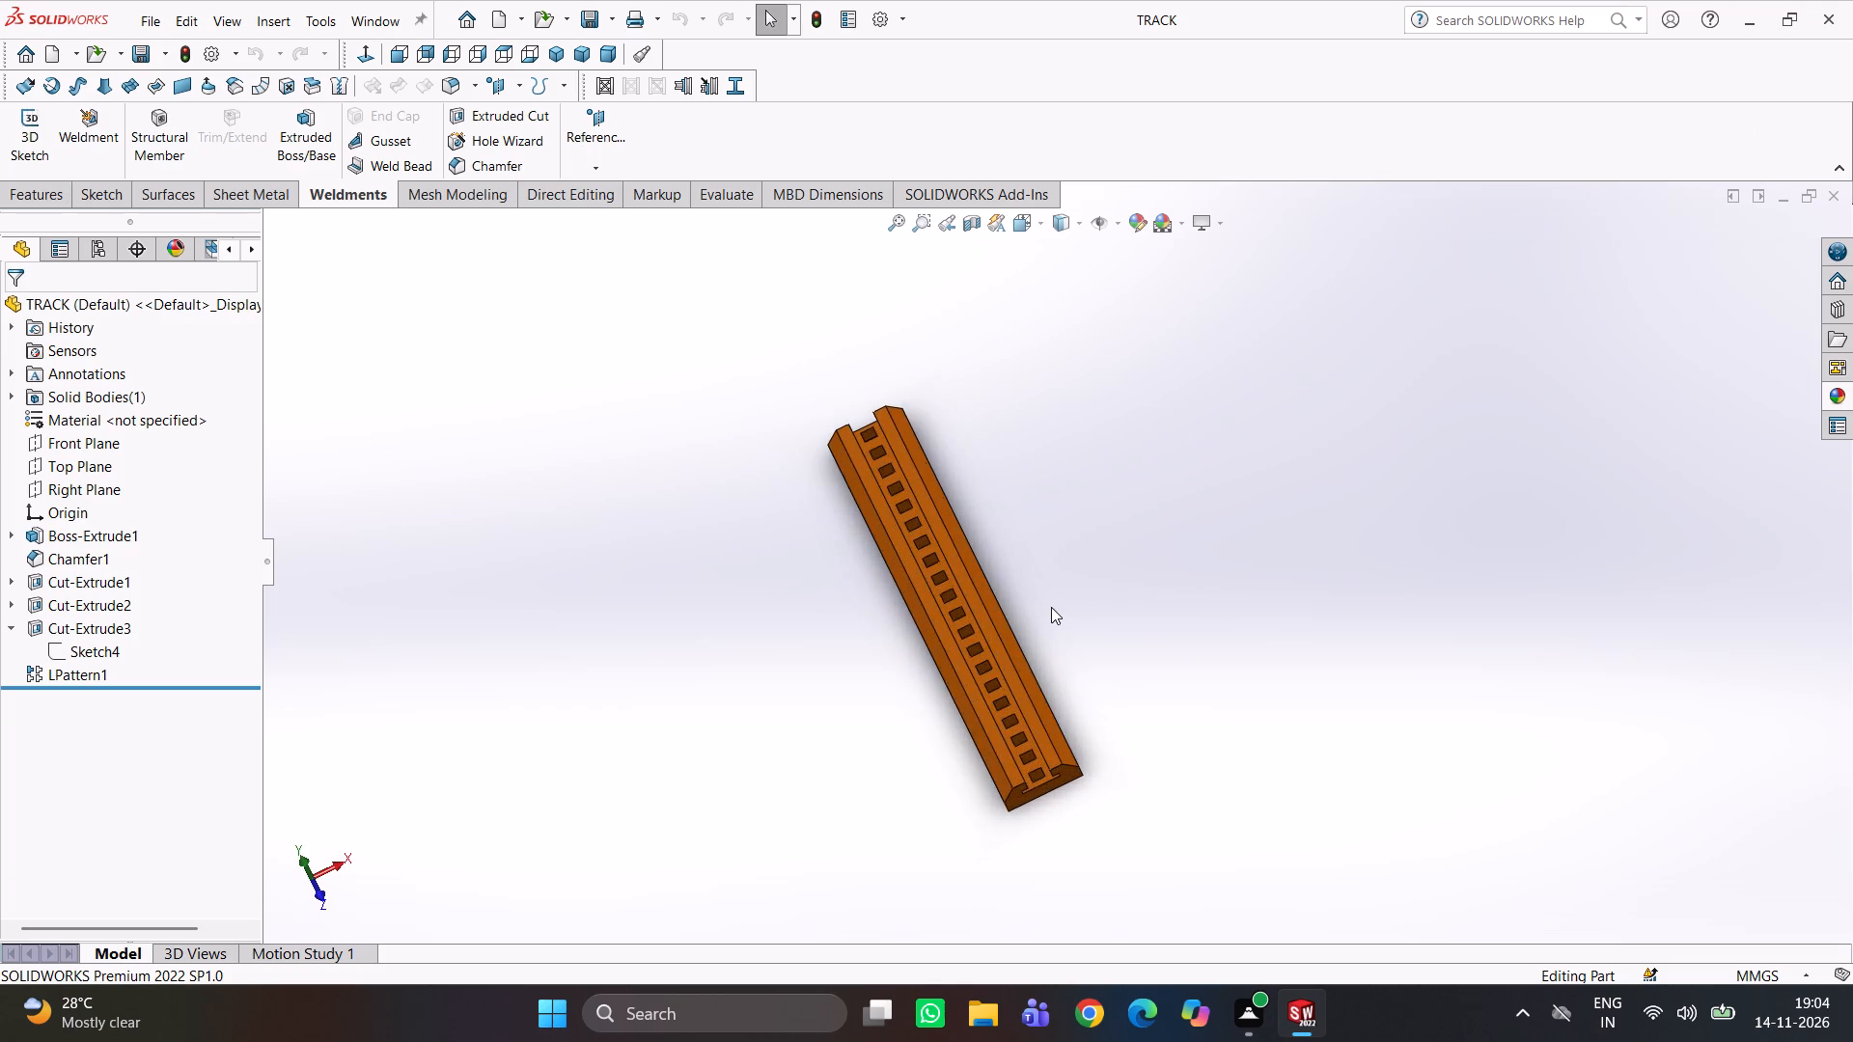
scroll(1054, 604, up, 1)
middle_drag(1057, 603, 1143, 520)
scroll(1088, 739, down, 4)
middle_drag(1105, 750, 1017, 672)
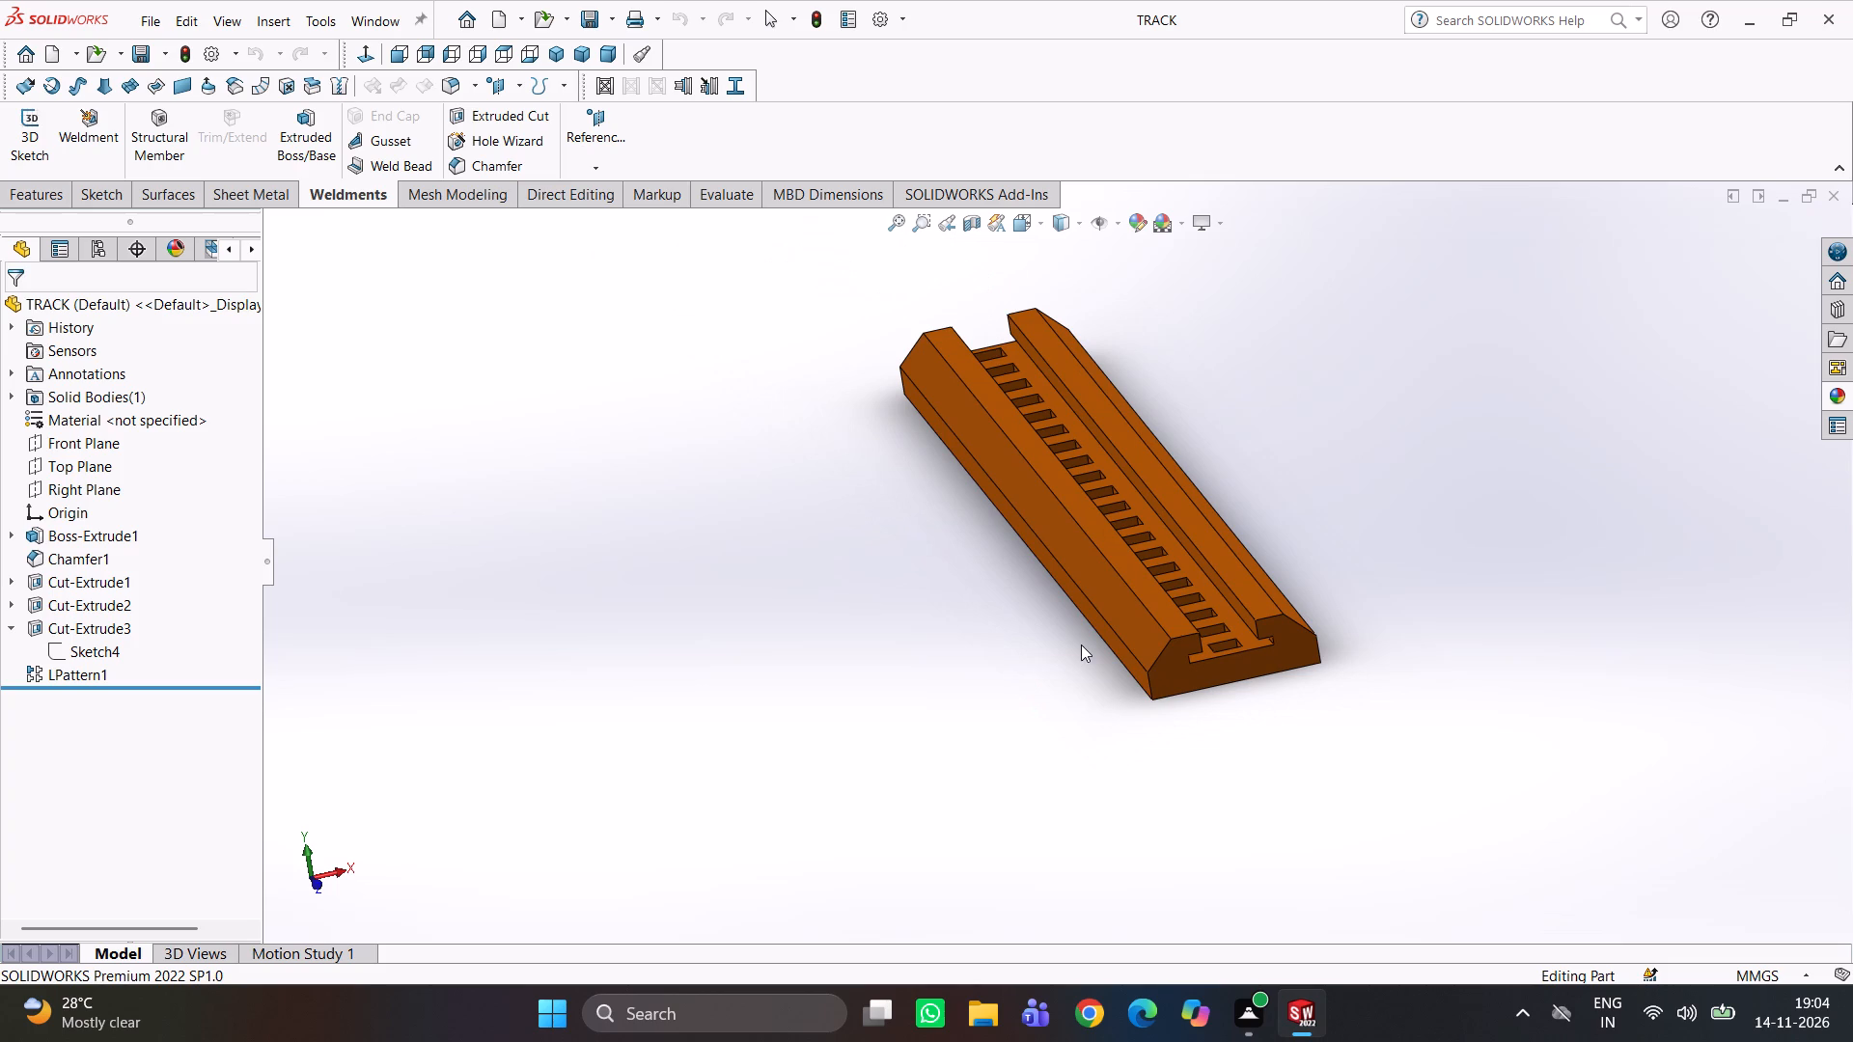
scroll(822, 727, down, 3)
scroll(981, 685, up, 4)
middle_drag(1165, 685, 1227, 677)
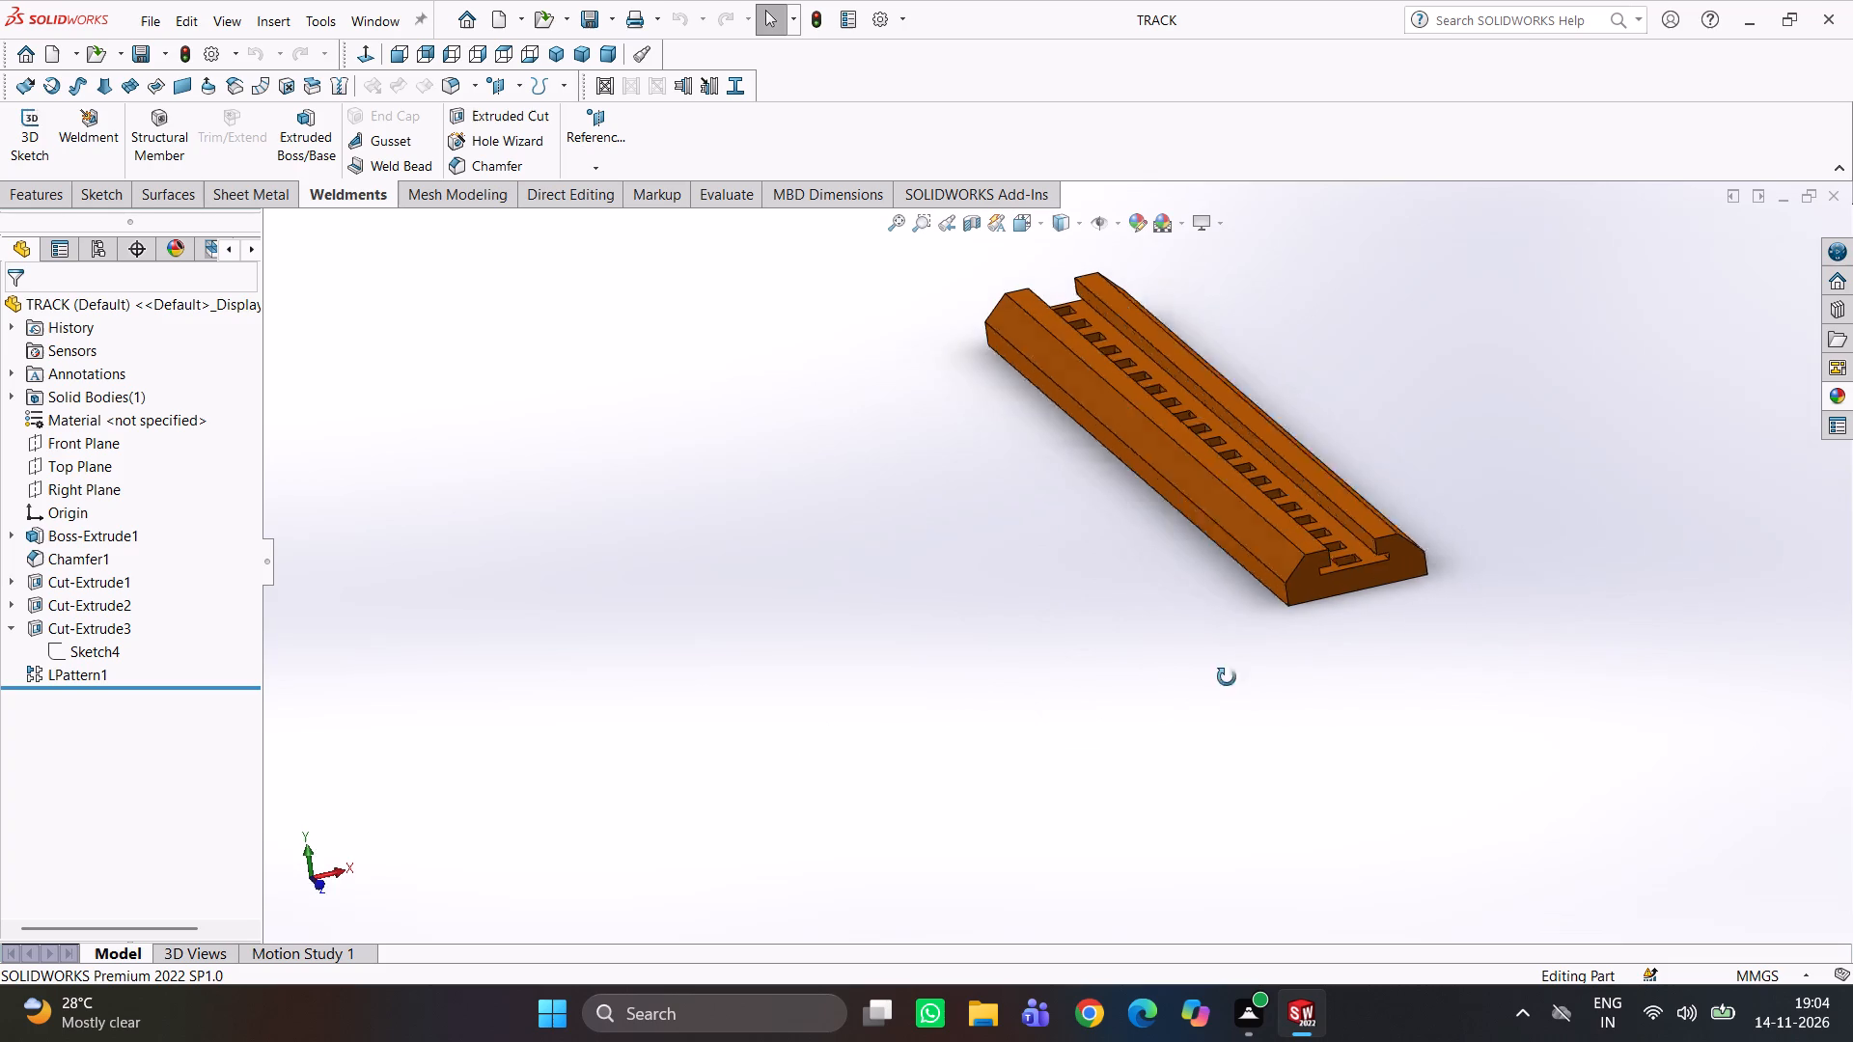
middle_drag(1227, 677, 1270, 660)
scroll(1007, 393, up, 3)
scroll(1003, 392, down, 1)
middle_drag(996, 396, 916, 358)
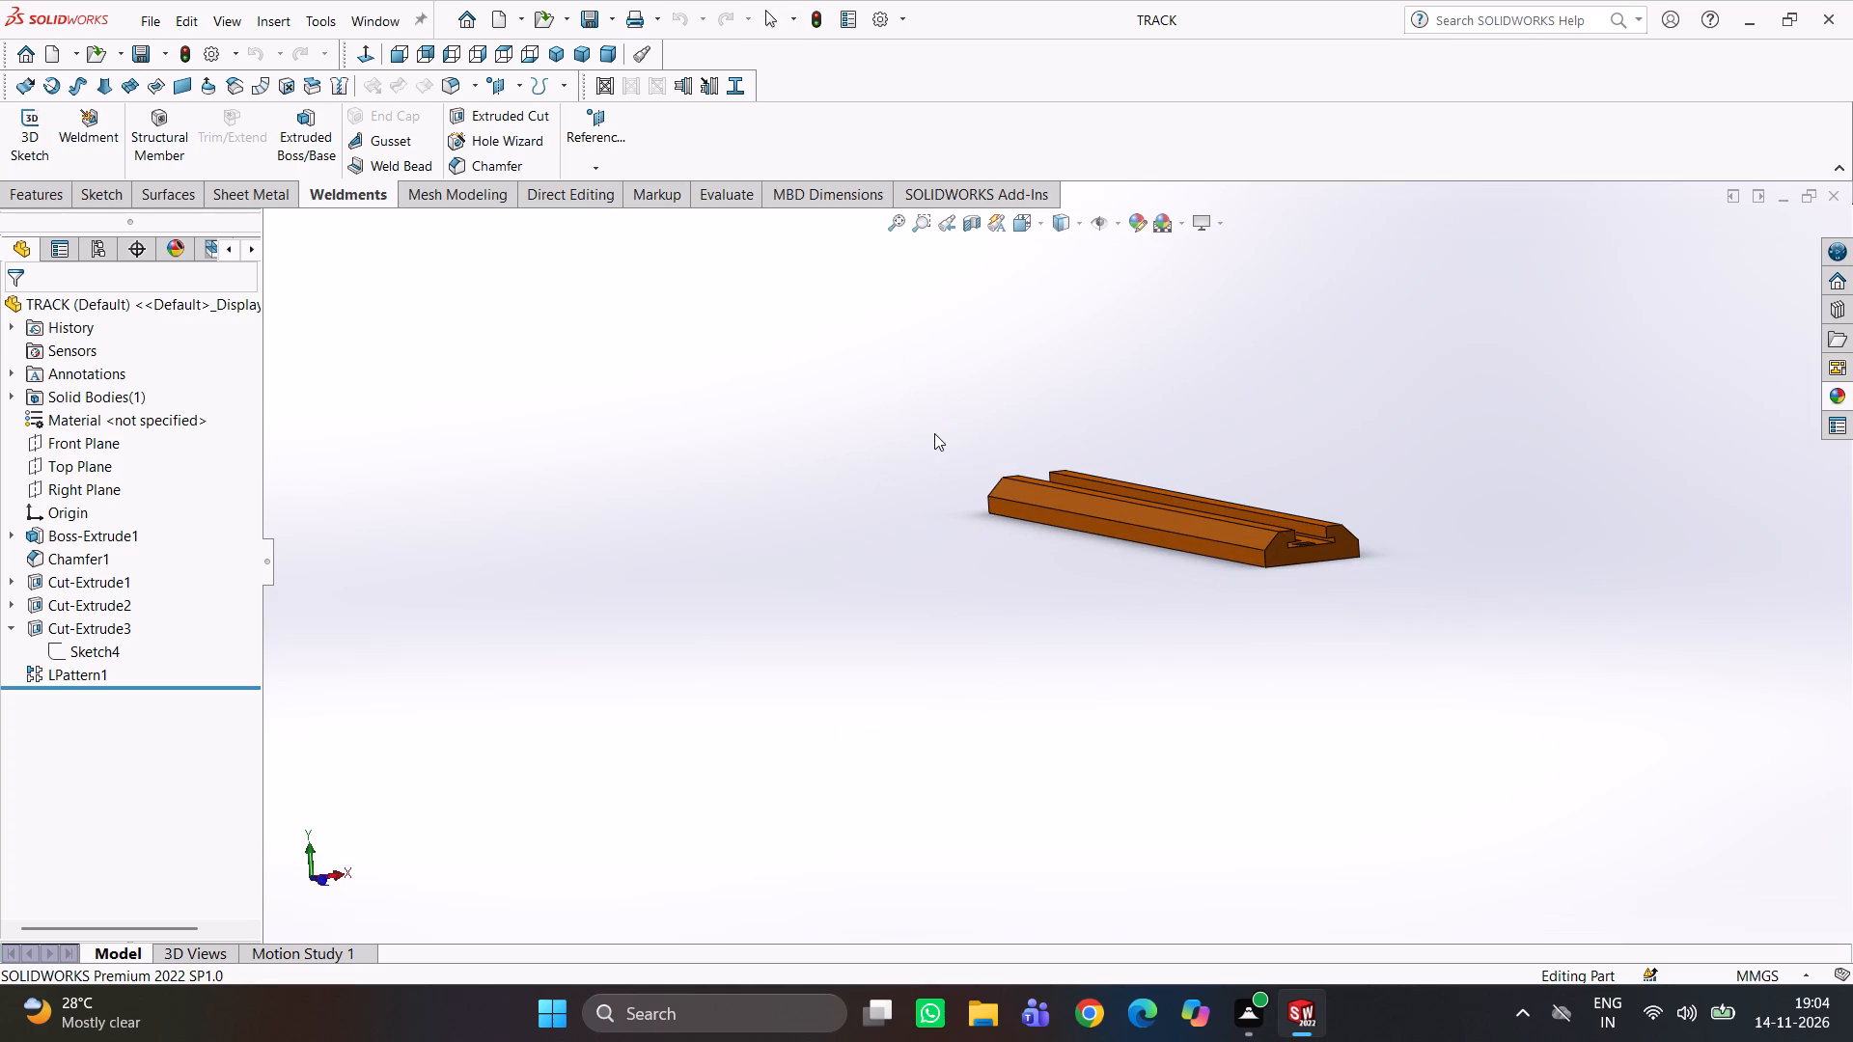